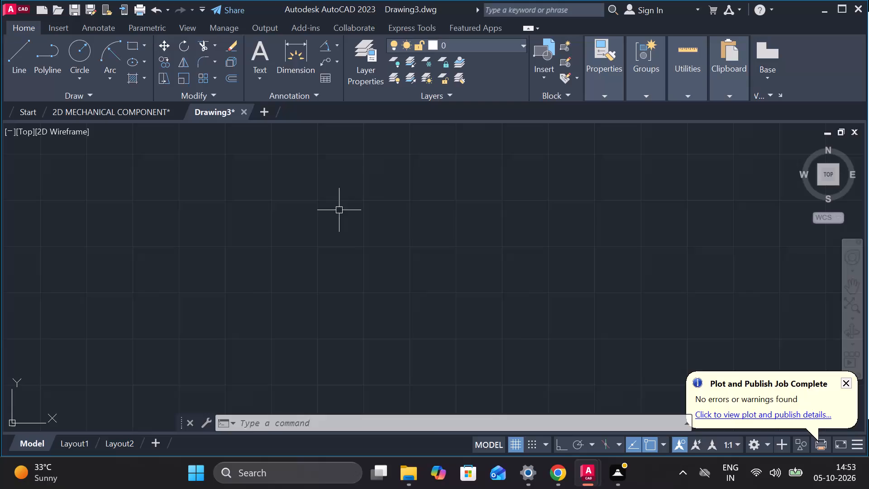
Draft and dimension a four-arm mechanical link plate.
Turn on command log file recording with LOGFILEON.
{"action": "key", "text": "Escape"}
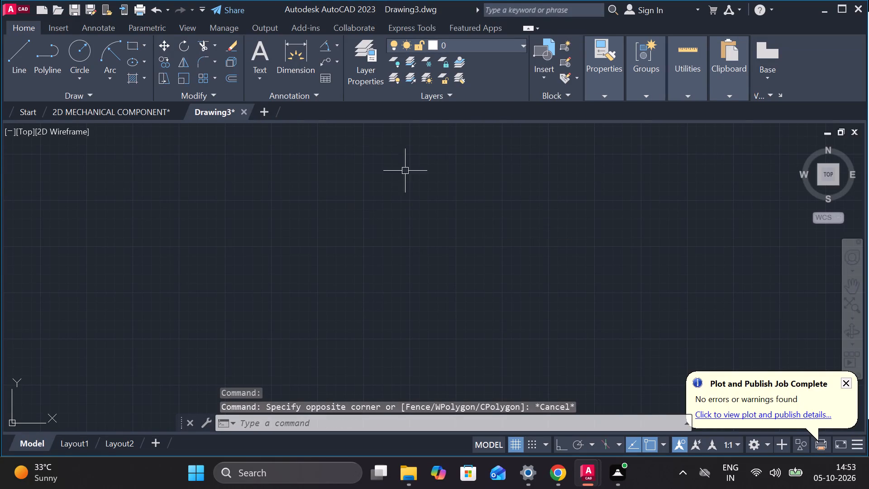
{"action": "type", "text": "log"}
{"action": "left_click", "coordinate": [433, 261]}
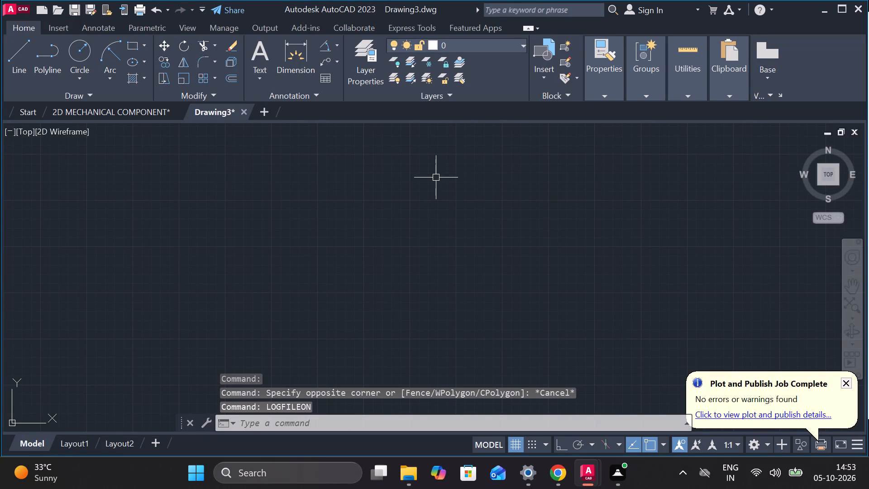
Set the model space limits from 0,0 at the lower-left corner to 297,210 at the upper-right corner.
{"action": "type", "text": "limits"}
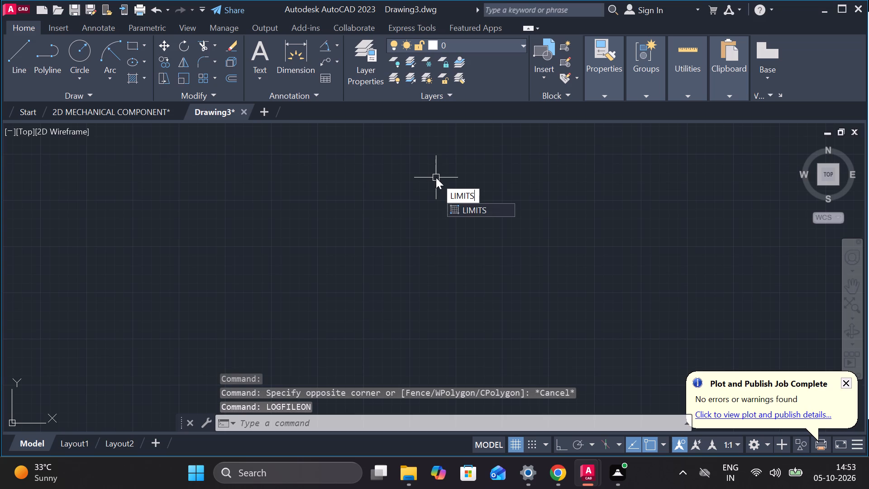
{"action": "key", "text": "Return"}
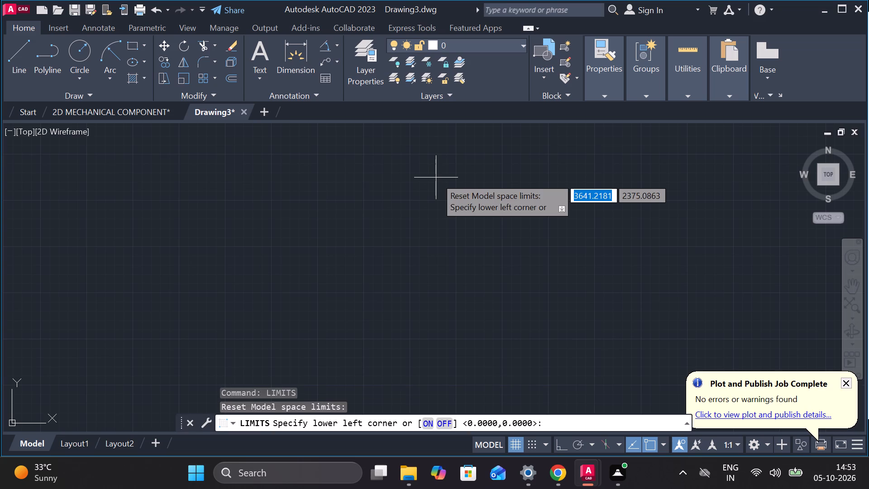
{"action": "type", "text": "0,o"}
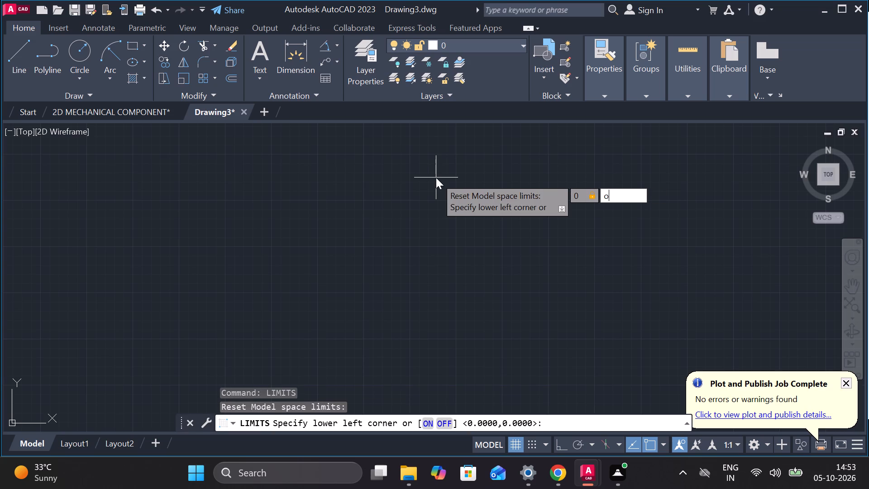
{"action": "key", "text": "BackSpace"}
{"action": "key", "text": "0"}
{"action": "key", "text": "backslash"}
{"action": "key", "text": "Return"}
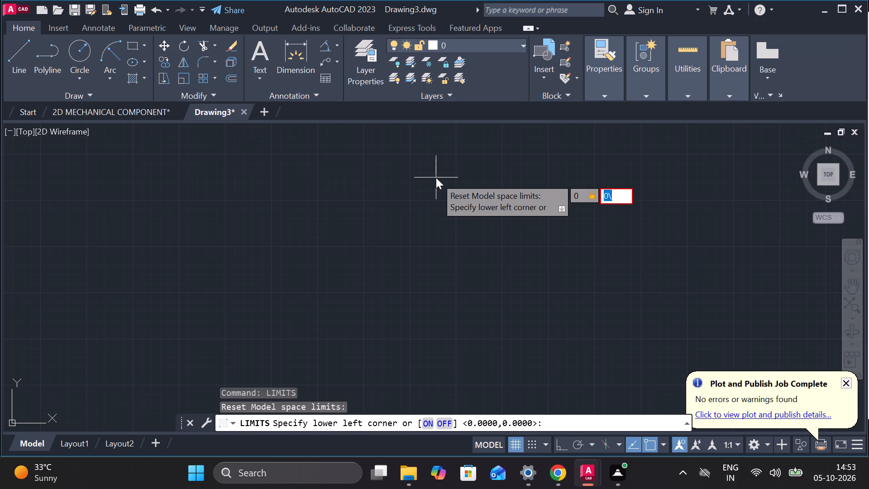
{"action": "key", "text": "BackSpace"}
{"action": "key", "text": "0"}
{"action": "key", "text": "Return"}
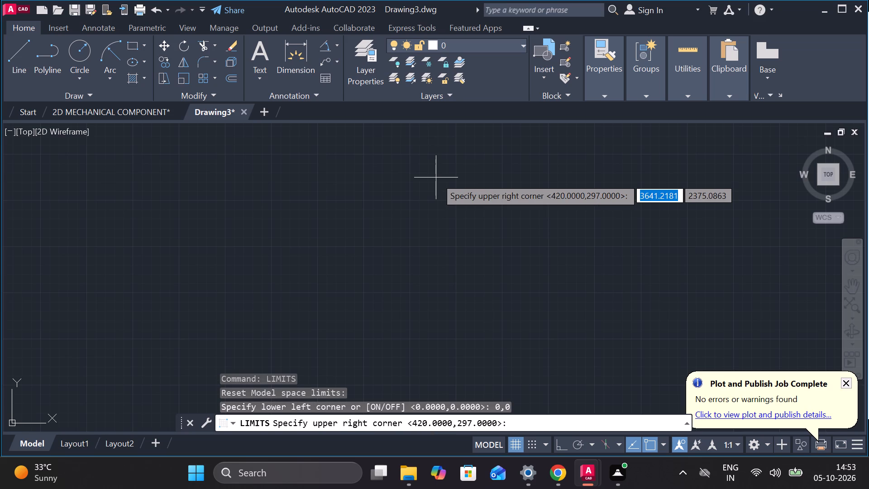
{"action": "key", "text": "2"}
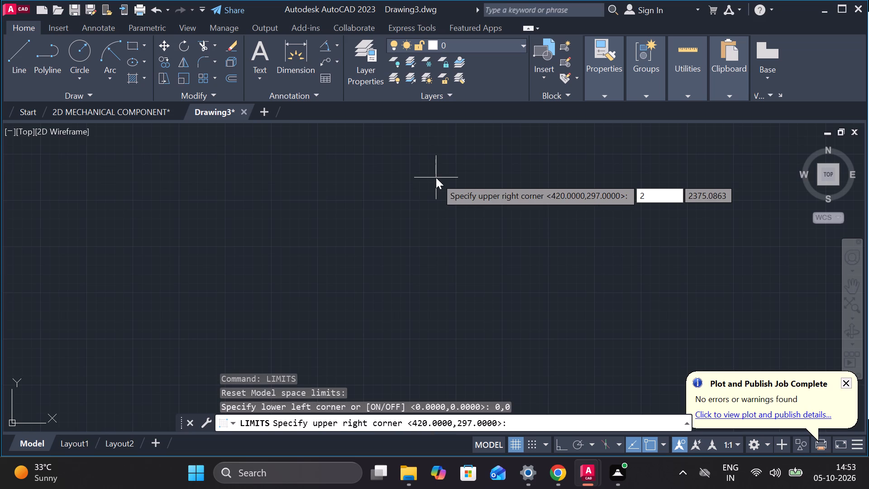
{"action": "key", "text": "9"}
{"action": "key", "text": "7"}
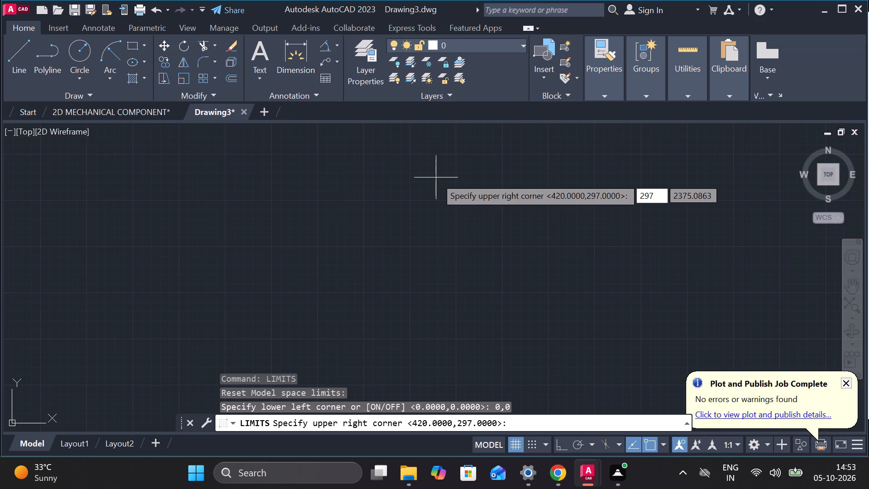
{"action": "type", "text": ",210"}
{"action": "key", "text": "Return"}
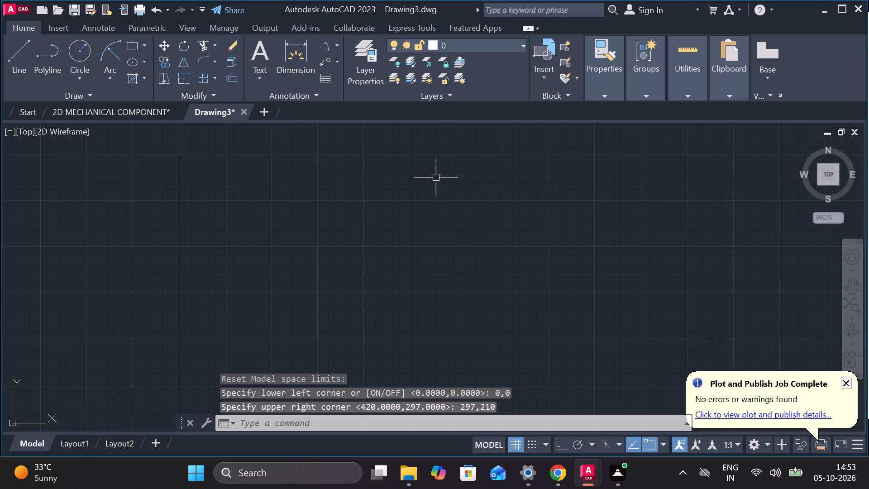
Draw a circle of diameter 25 centred at about 140,137.
{"action": "key", "text": "z"}
{"action": "key", "text": "Return"}
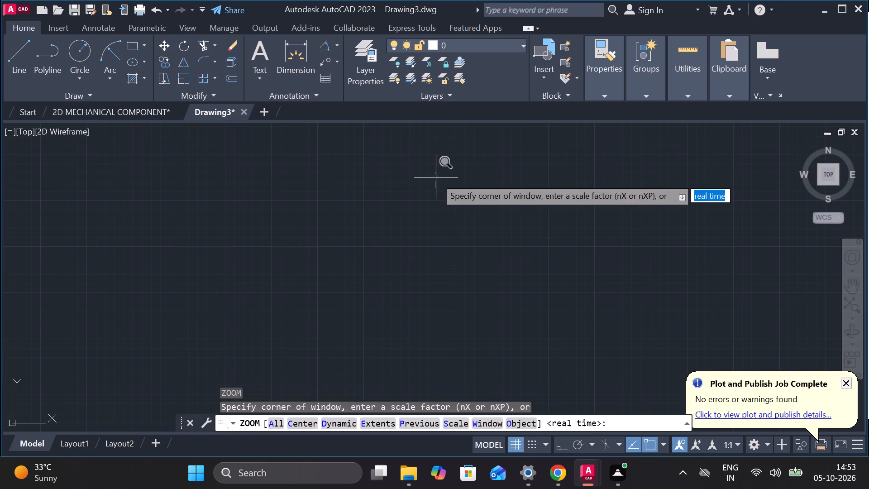
{"action": "key", "text": "e"}
{"action": "key", "text": "Return"}
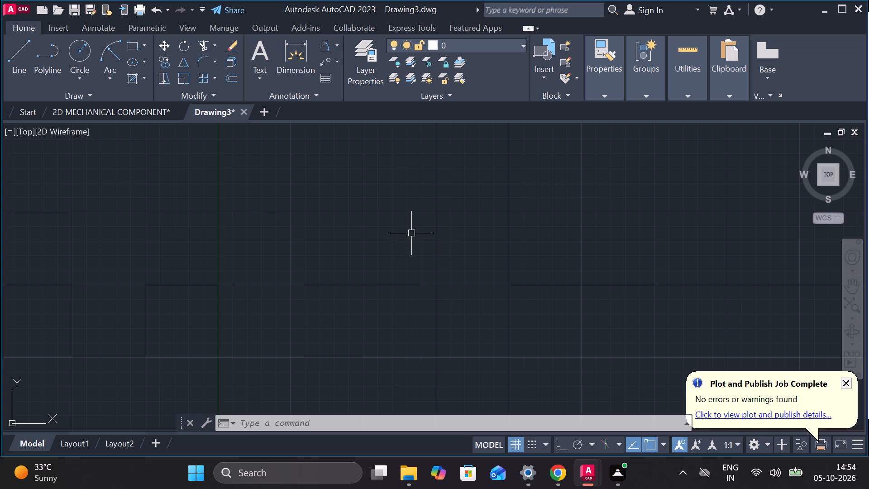
{"action": "left_click", "coordinate": [81, 72]}
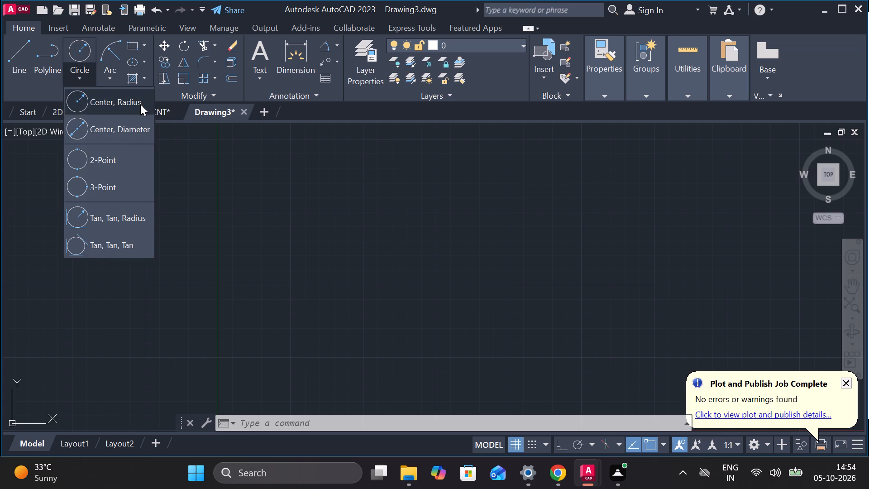
{"action": "left_click", "coordinate": [140, 126]}
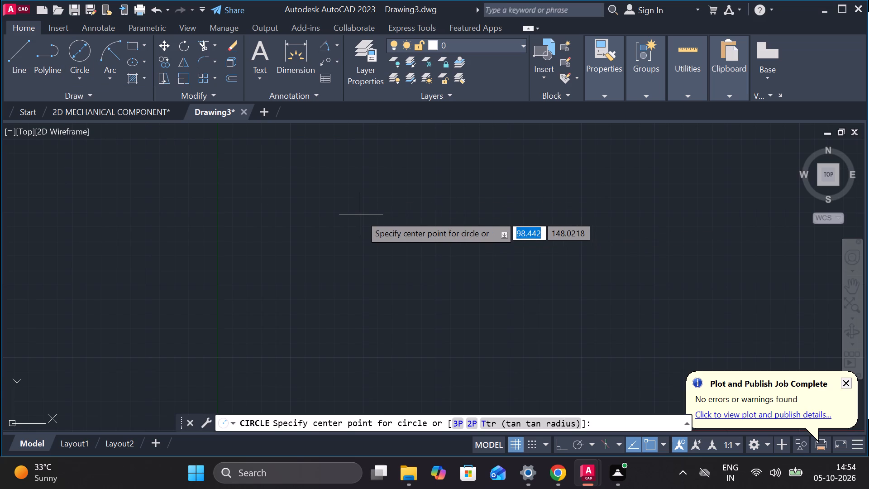
{"action": "scroll", "coordinate": [422, 236], "scroll_direction": "up", "scroll_amount": 1}
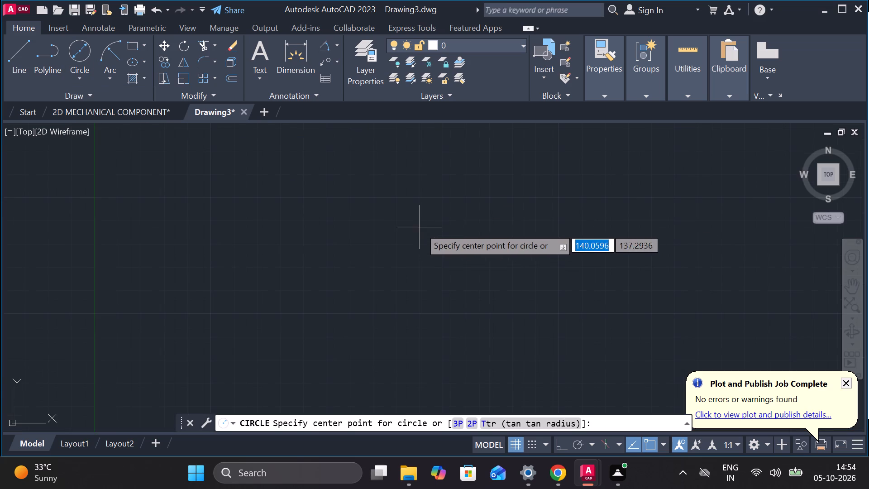
{"action": "left_click", "coordinate": [420, 227]}
{"action": "key", "text": "d"}
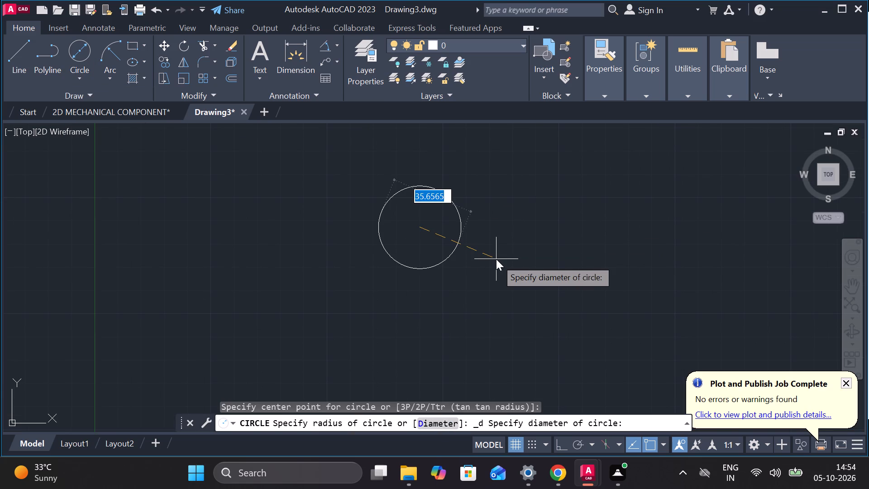
{"action": "key", "text": "Return"}
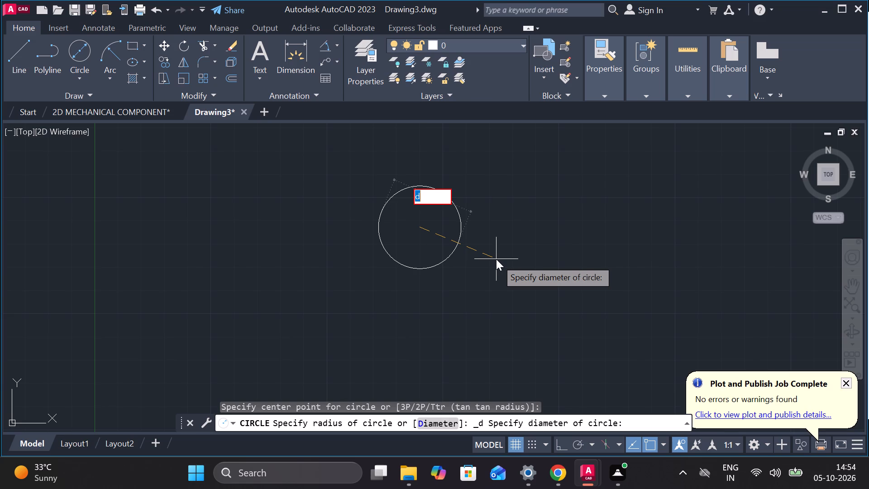
{"action": "type", "text": "25"}
{"action": "key", "text": "Return"}
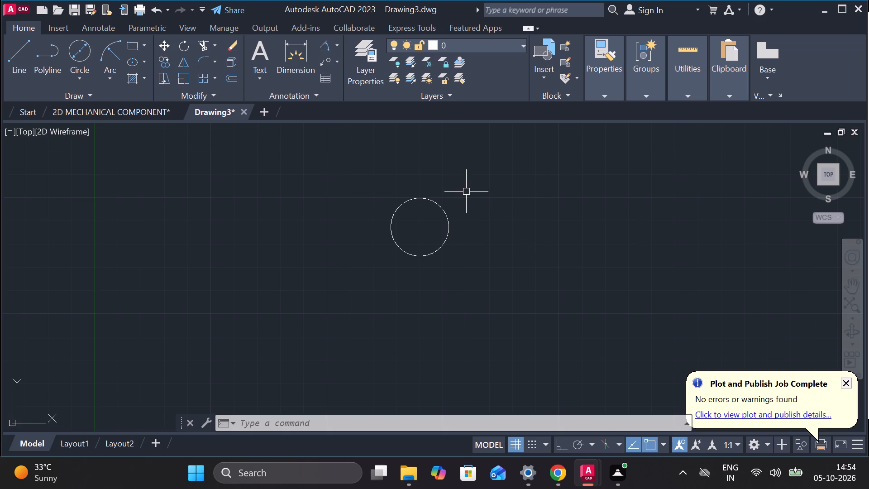
Draw a circle of diameter 30 concentric with the existing circle.
{"action": "key", "text": "space"}
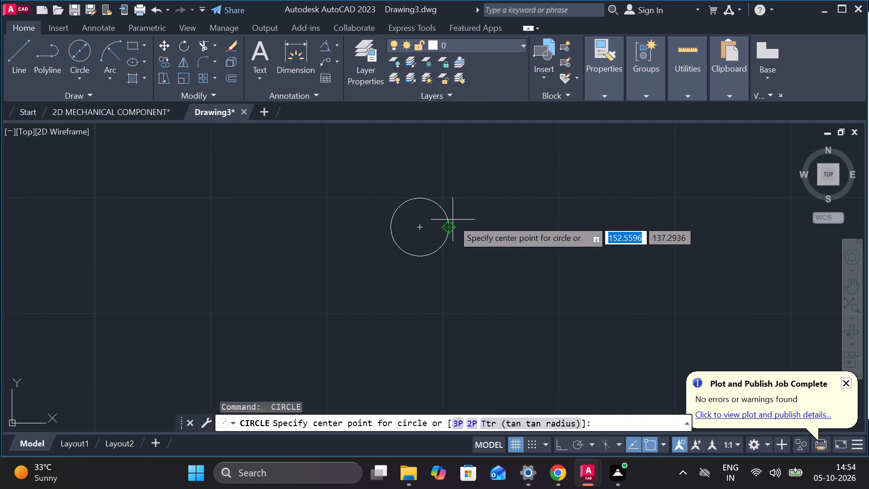
{"action": "left_click", "coordinate": [417, 229]}
{"action": "key", "text": "d"}
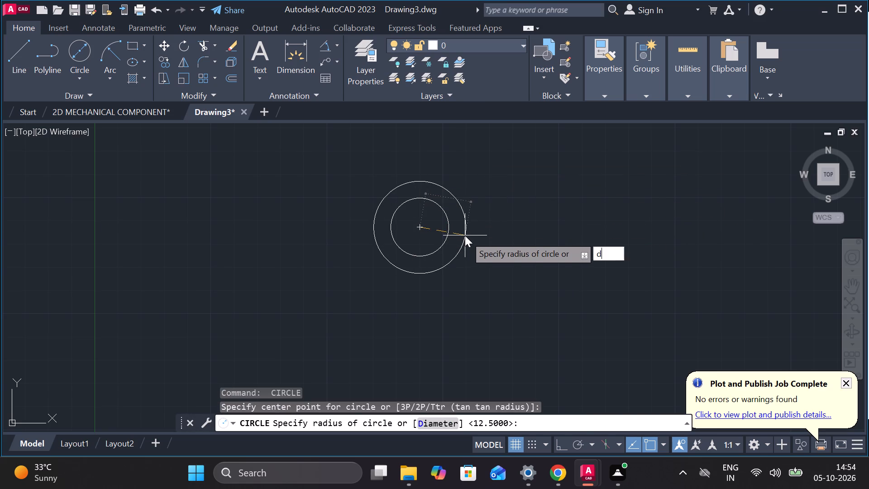
{"action": "key", "text": "Return"}
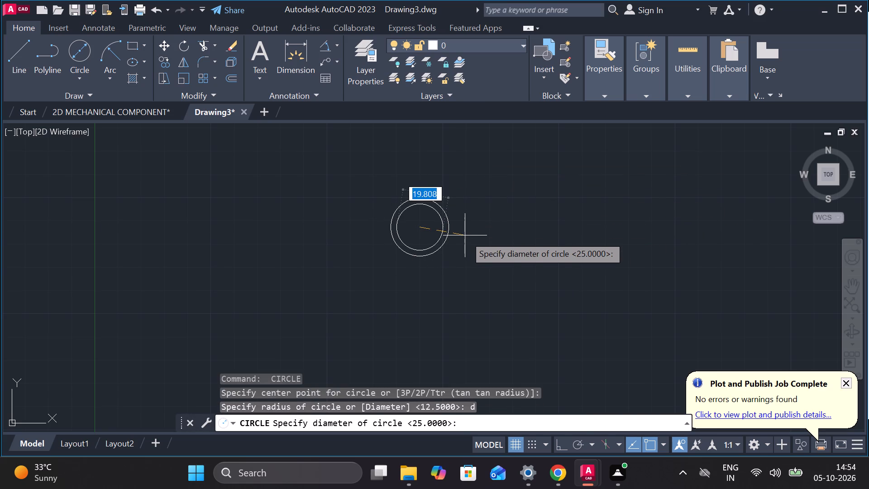
{"action": "type", "text": "30"}
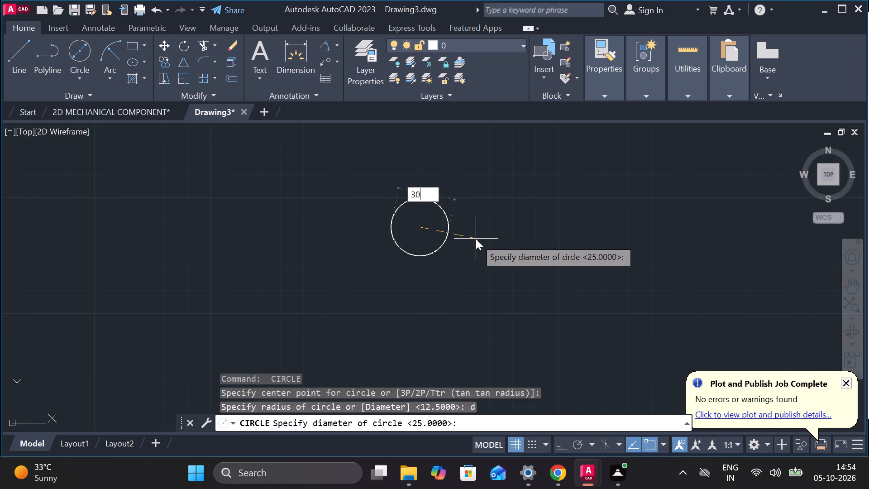
{"action": "key", "text": "Return"}
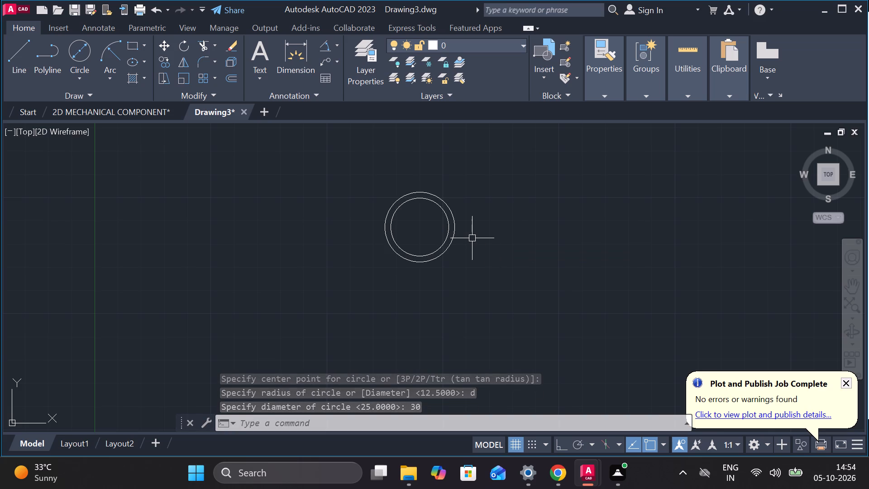
Draw a circle of diameter 46 on the same centre as the two existing circles.
{"action": "scroll", "coordinate": [473, 191], "scroll_direction": "up", "scroll_amount": 1}
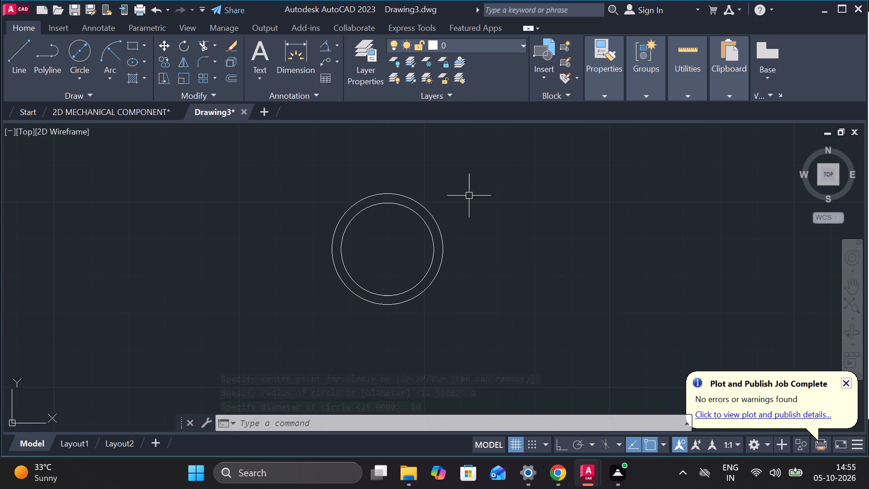
{"action": "key", "text": "space"}
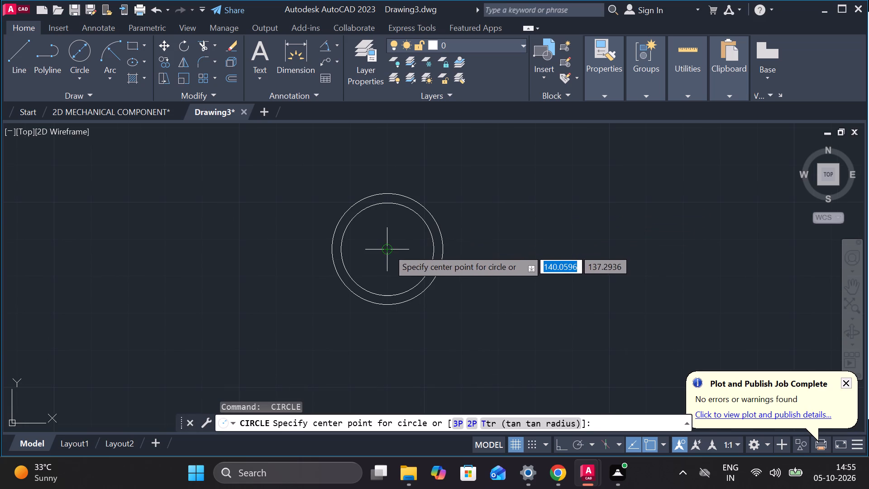
{"action": "left_click", "coordinate": [388, 249]}
{"action": "key", "text": "d"}
{"action": "key", "text": "Return"}
{"action": "type", "text": "46"}
{"action": "key", "text": "Return"}
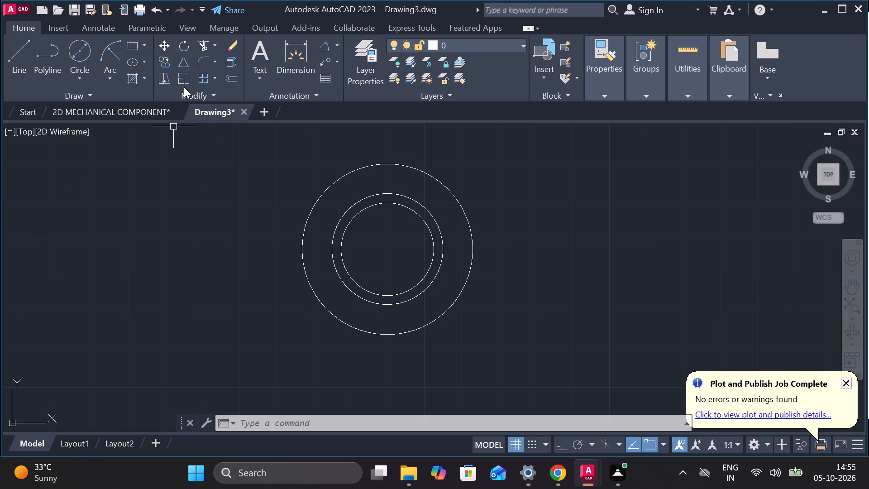
Draw a fourth concentric circle of diameter 53 around the shared centre.
{"action": "left_click", "coordinate": [76, 52]}
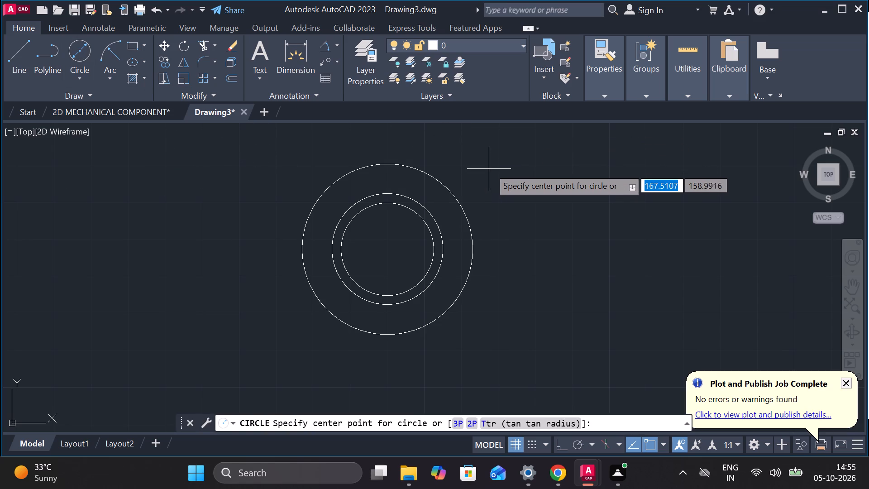
{"action": "left_click", "coordinate": [387, 254]}
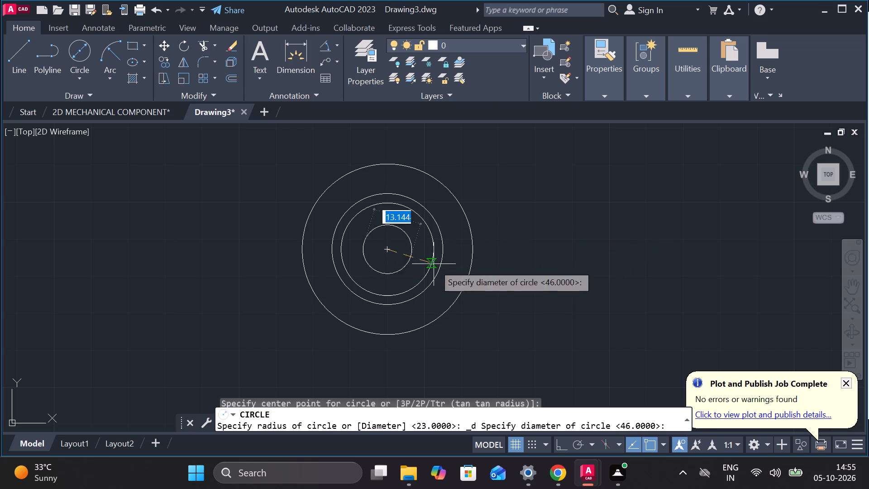
{"action": "key", "text": "d"}
{"action": "key", "text": "Return"}
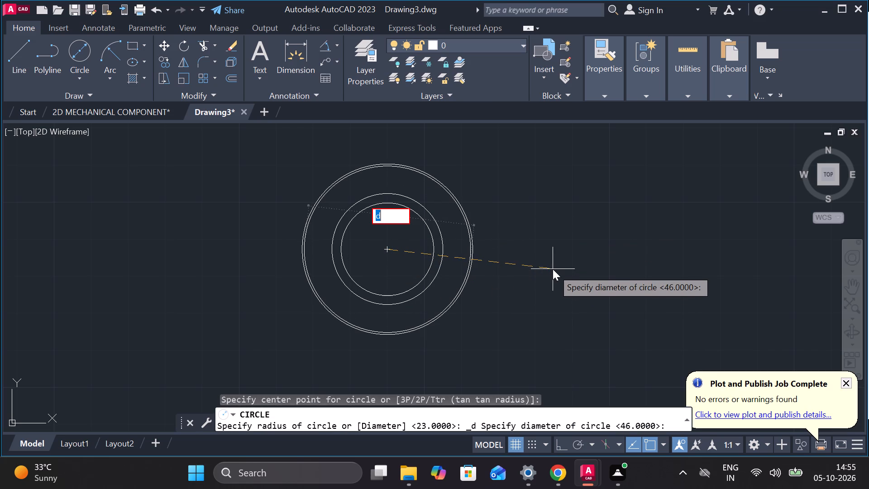
{"action": "key", "text": "5"}
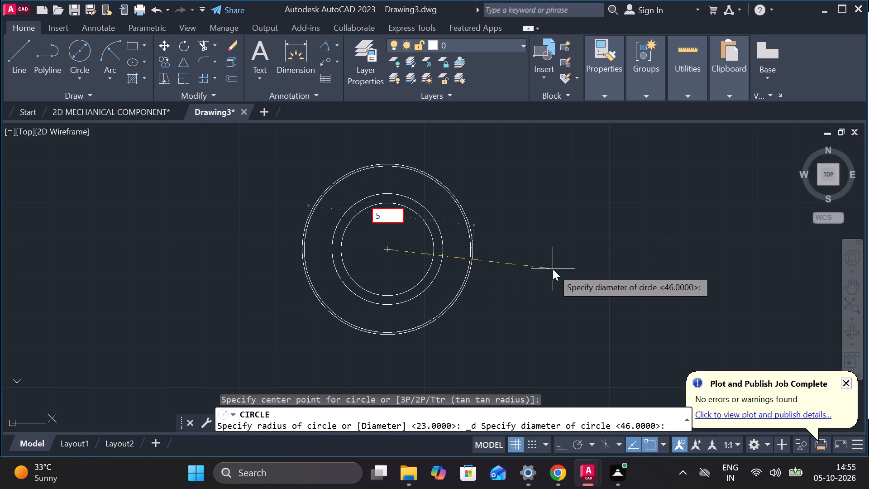
{"action": "key", "text": "3"}
{"action": "key", "text": "Return"}
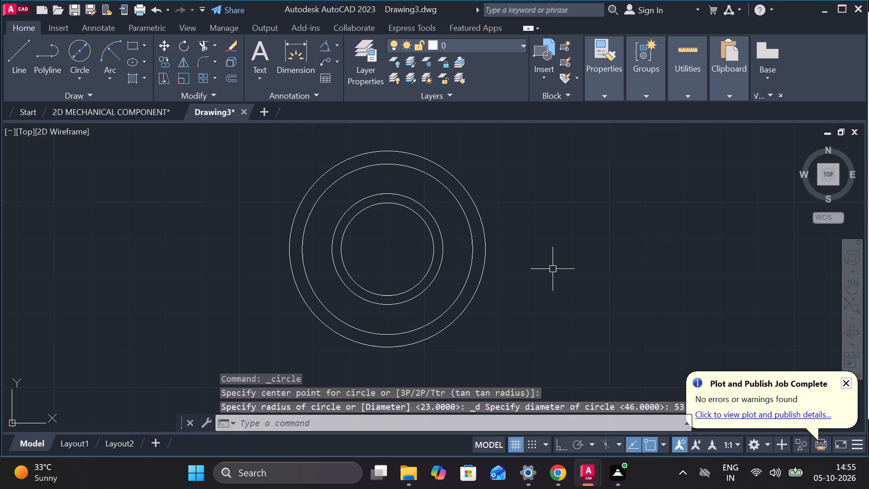
Draw a line from the circles' shared centre at 30° past the 53-diameter circle, using polar tracking with 30° increments.
{"action": "left_click", "coordinate": [13, 48]}
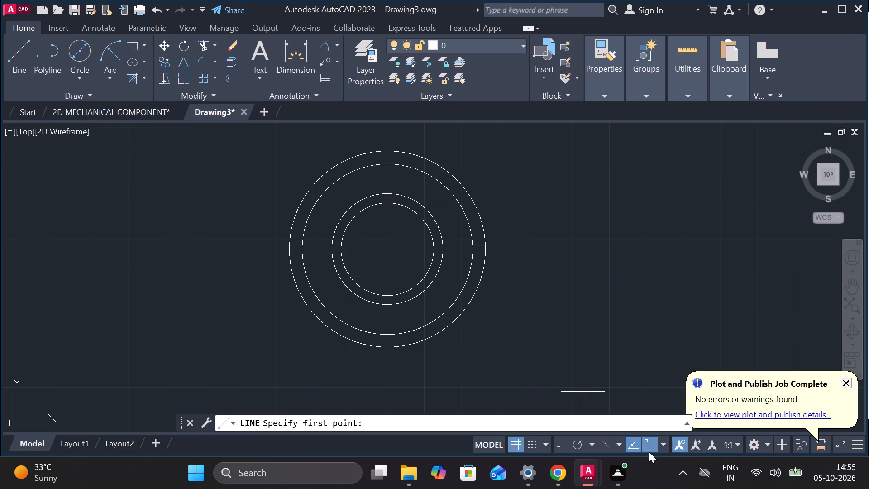
{"action": "left_click", "coordinate": [575, 444]}
{"action": "left_click", "coordinate": [590, 444]}
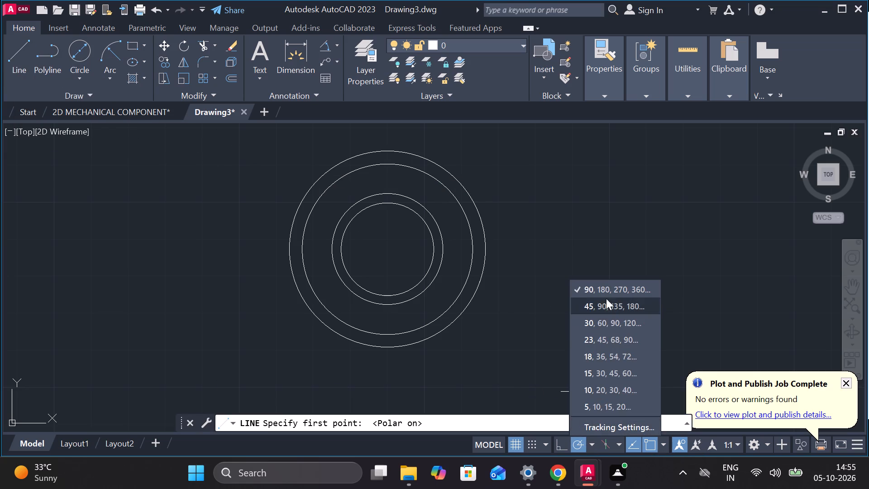
{"action": "left_click", "coordinate": [596, 318]}
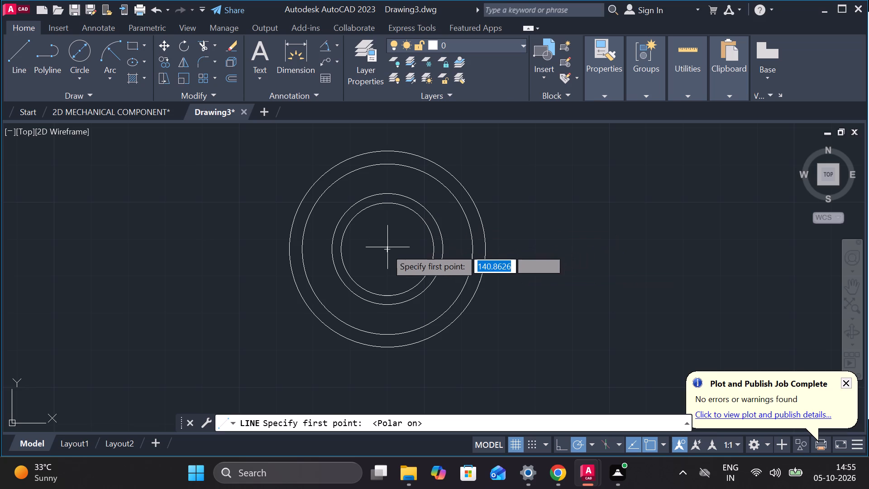
{"action": "left_click", "coordinate": [383, 249]}
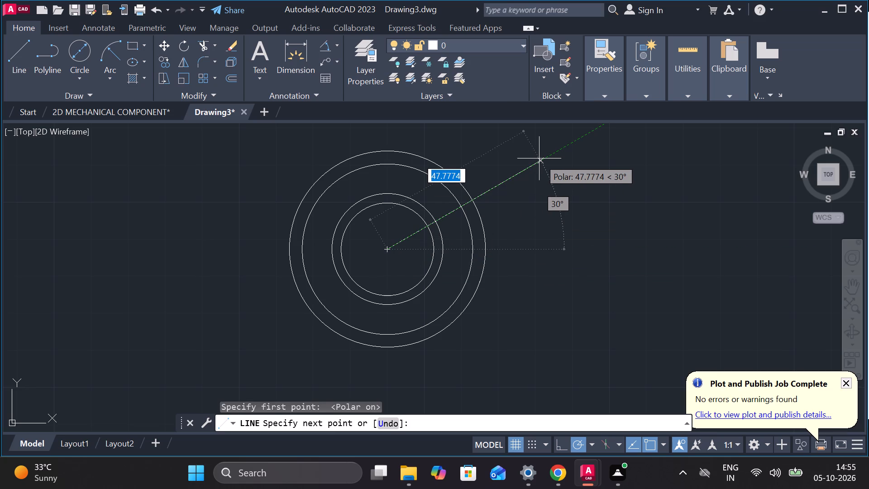
{"action": "left_click", "coordinate": [573, 149]}
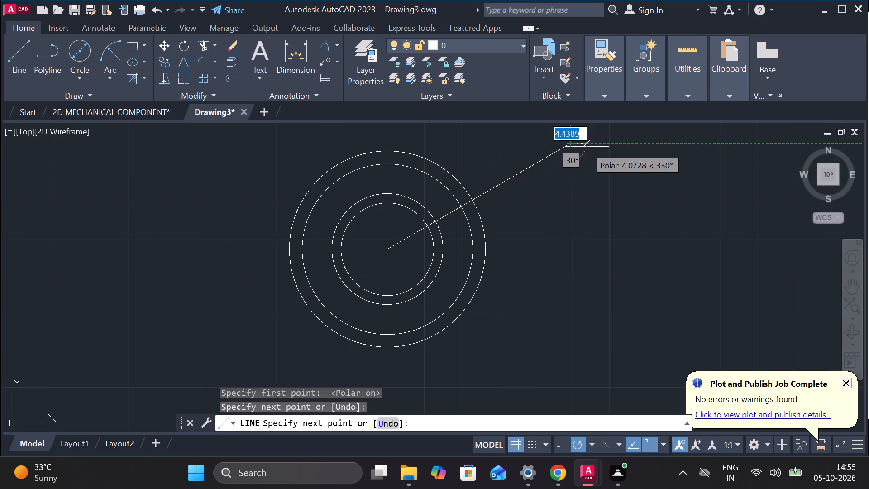
{"action": "key", "text": "Escape"}
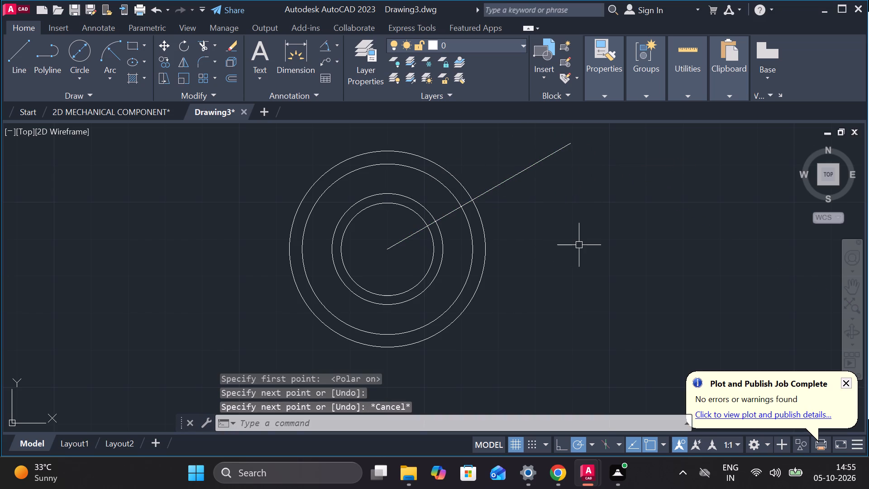
Draw a circle of radius 52 on the shared centre of the existing circles.
{"action": "key", "text": "c"}
{"action": "key", "text": "Return"}
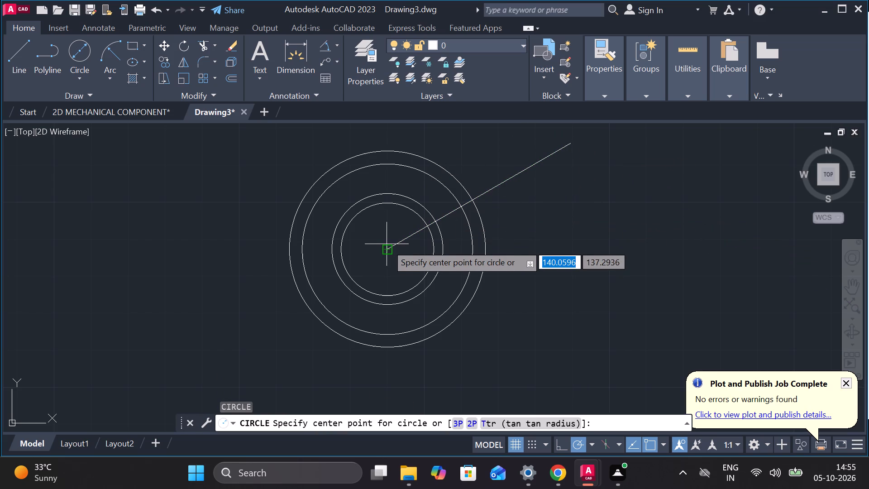
{"action": "left_click", "coordinate": [387, 247]}
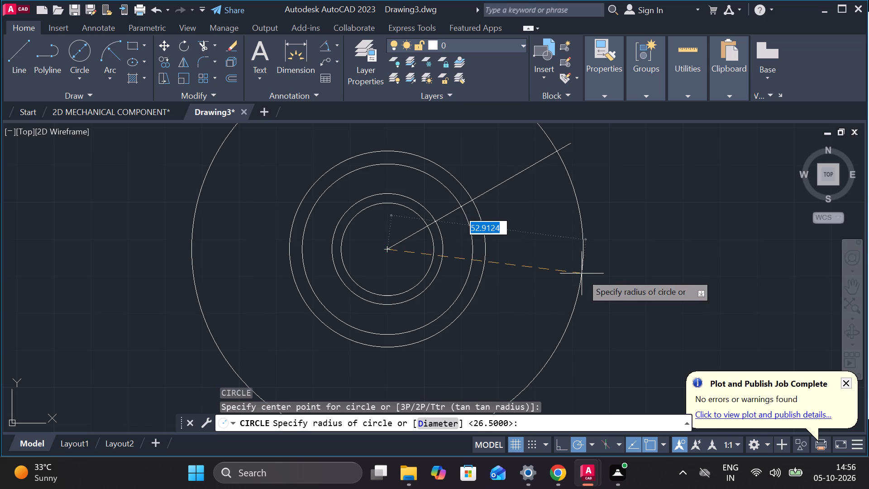
{"action": "type", "text": "52"}
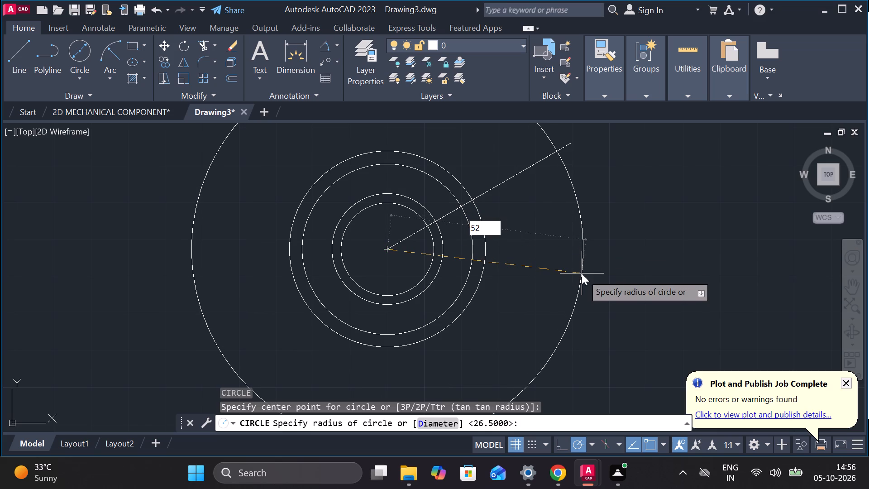
{"action": "key", "text": "Return"}
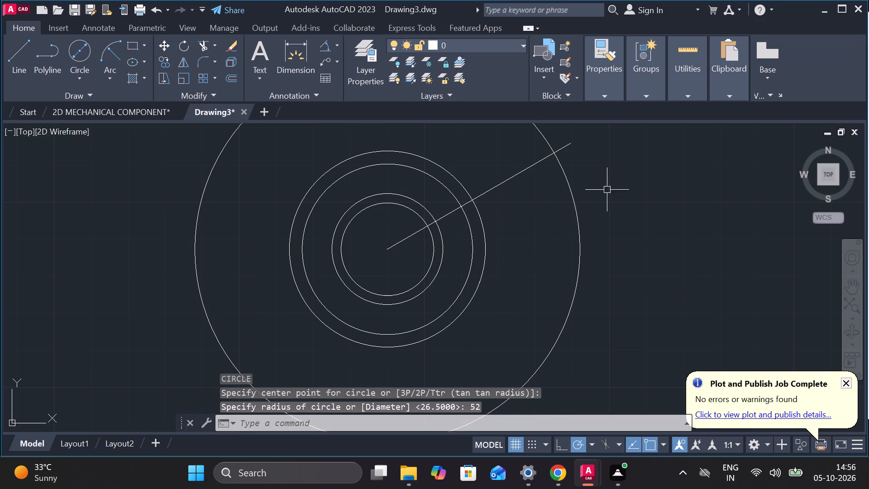
Draw a circle of diameter 10 centred where the 30° line crosses the radius 52 circle.
{"action": "scroll", "coordinate": [584, 151], "scroll_direction": "up", "scroll_amount": 1}
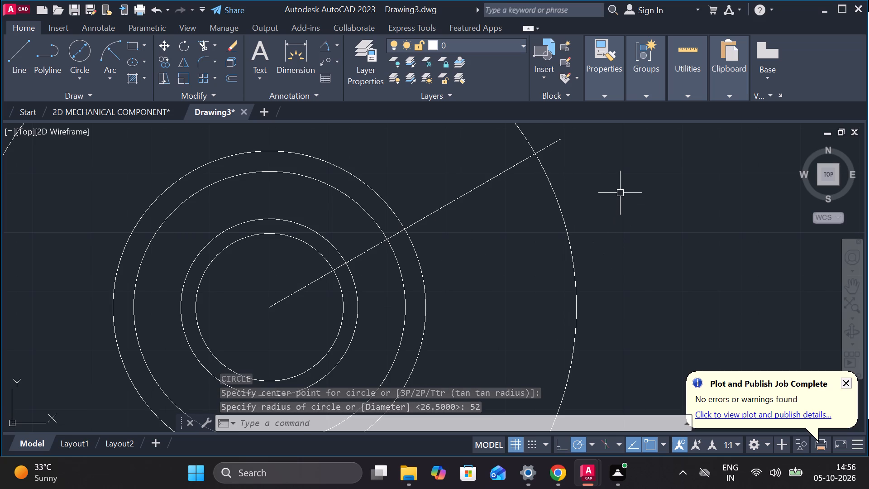
{"action": "scroll", "coordinate": [620, 193], "scroll_direction": "down", "scroll_amount": 1}
{"action": "middle_click_drag", "start_coordinate": [598, 186], "coordinate": [614, 230]}
{"action": "key", "text": "c"}
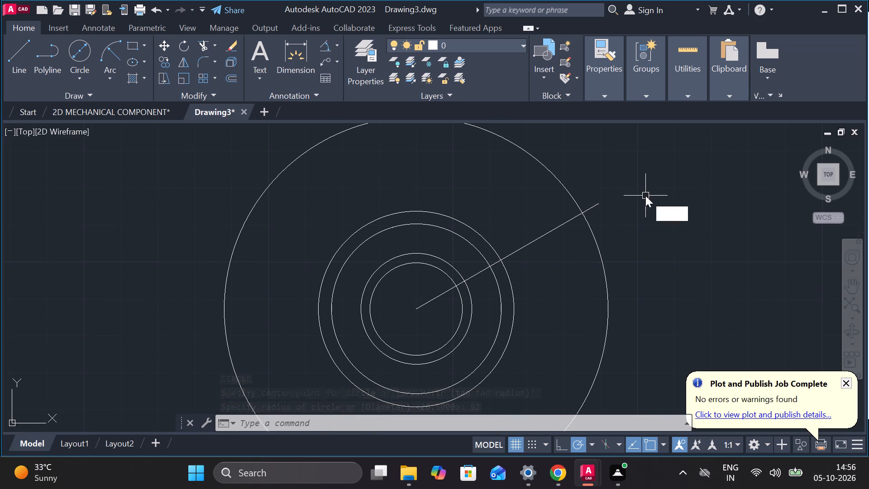
{"action": "key", "text": "Return"}
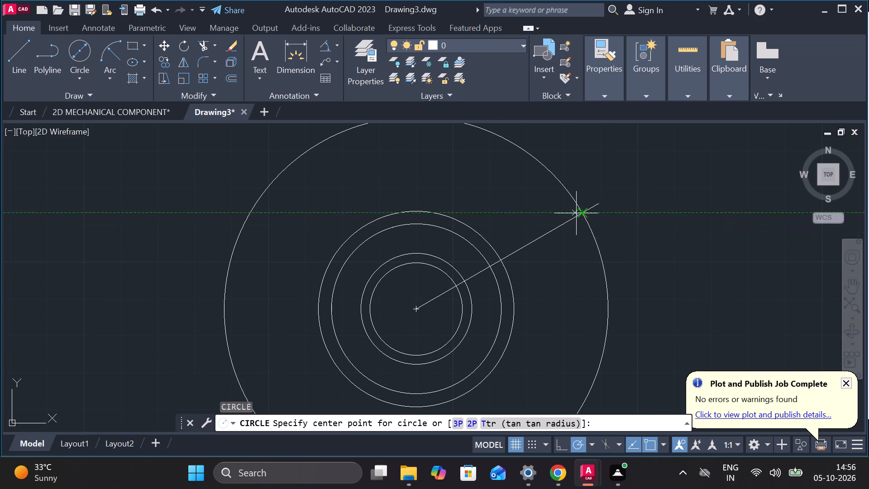
{"action": "left_click", "coordinate": [579, 213]}
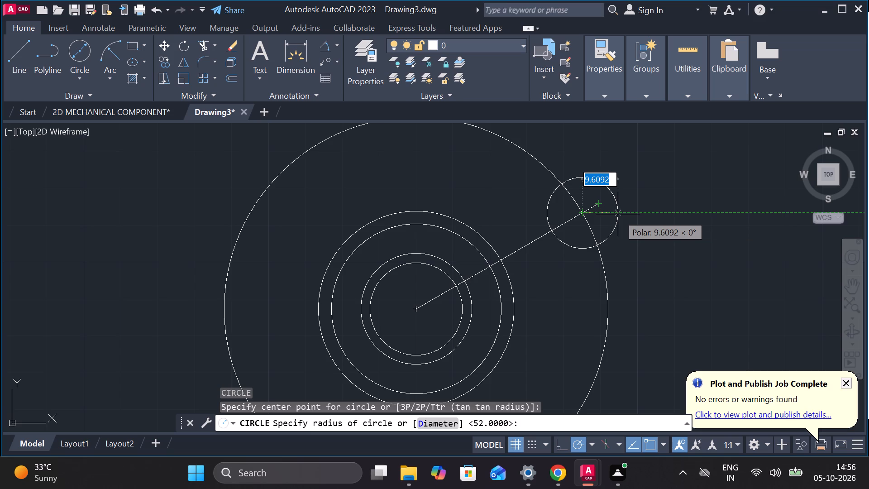
{"action": "key", "text": "d"}
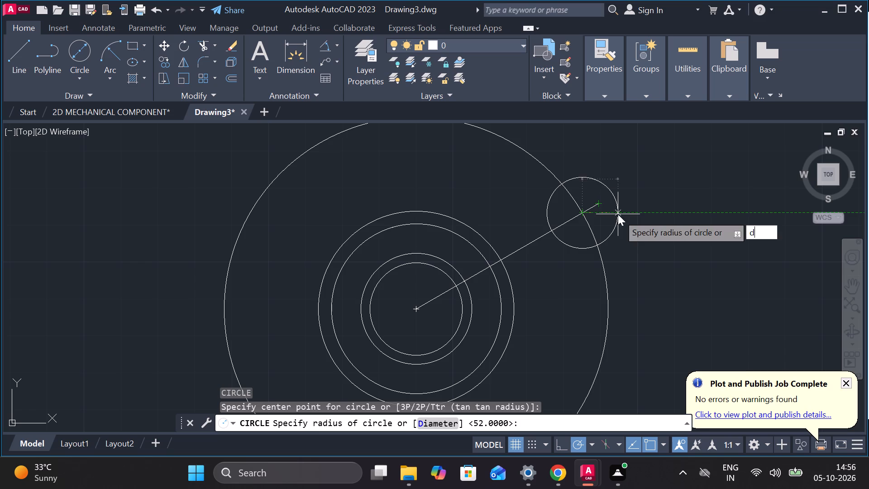
{"action": "key", "text": "Return"}
{"action": "key", "text": "1"}
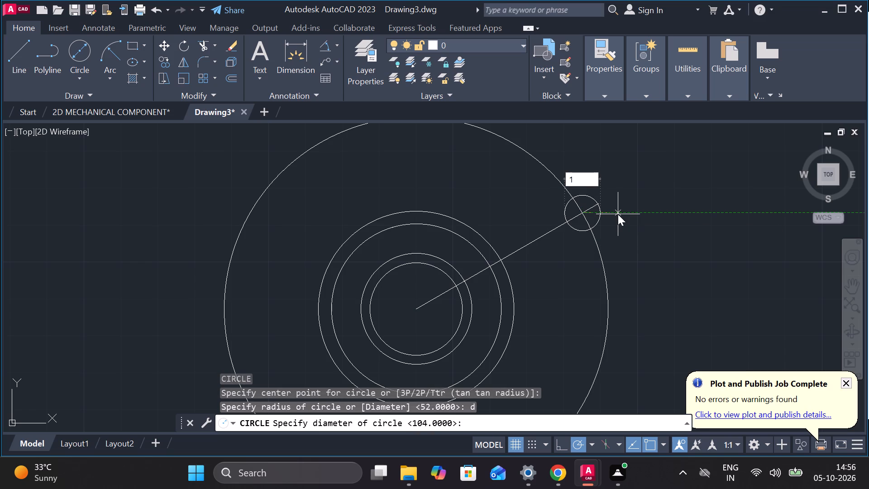
{"action": "key", "text": "0"}
{"action": "key", "text": "Return"}
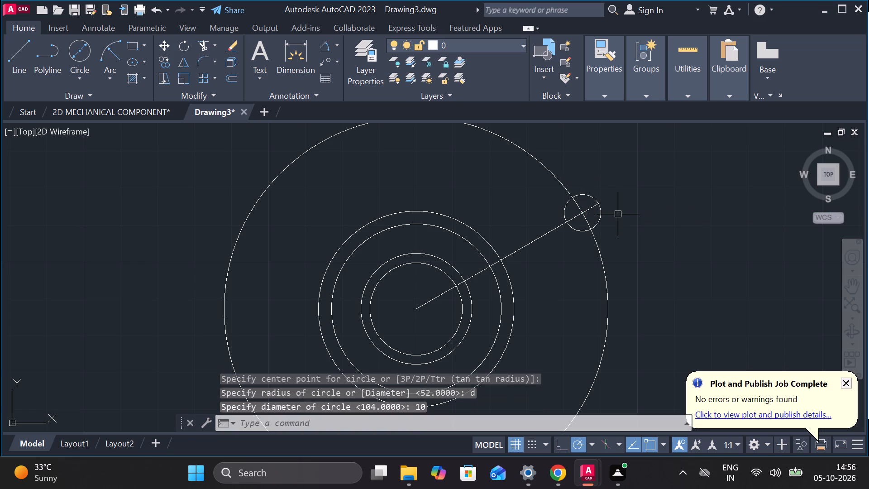
Draw a circle of radius 8 concentric with the diameter 10 circle.
{"action": "key", "text": "space"}
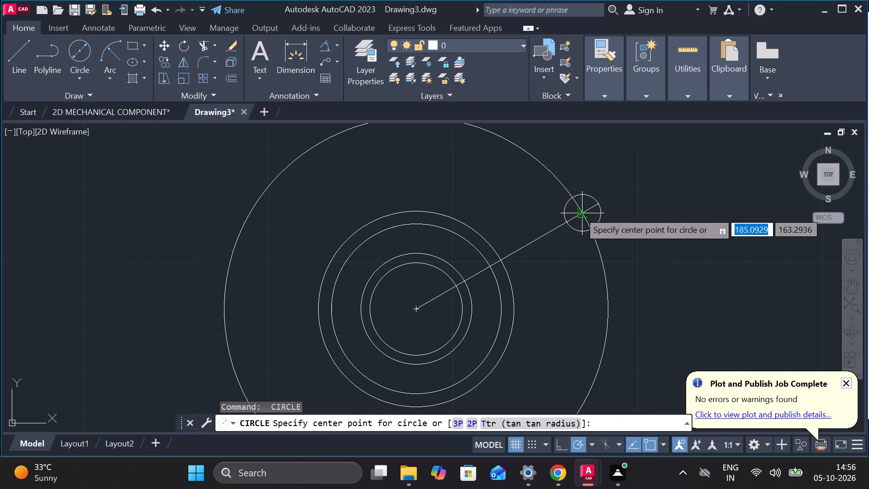
{"action": "left_click", "coordinate": [579, 211]}
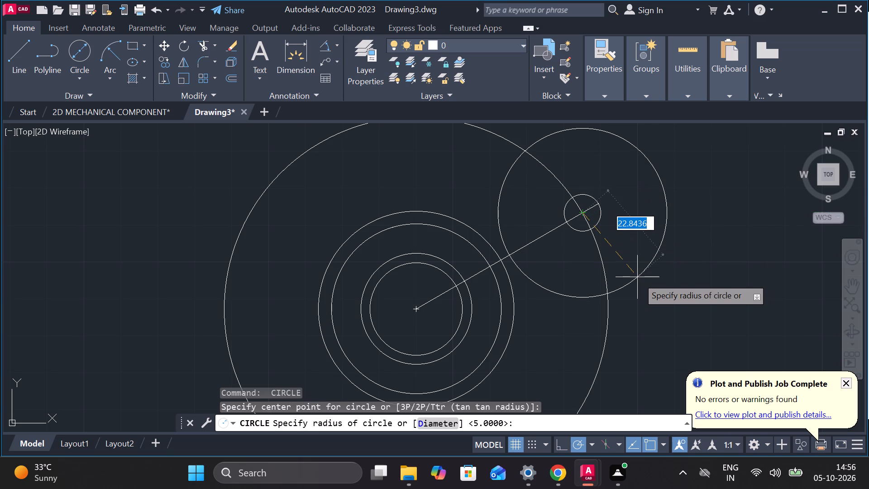
{"action": "key", "text": "8"}
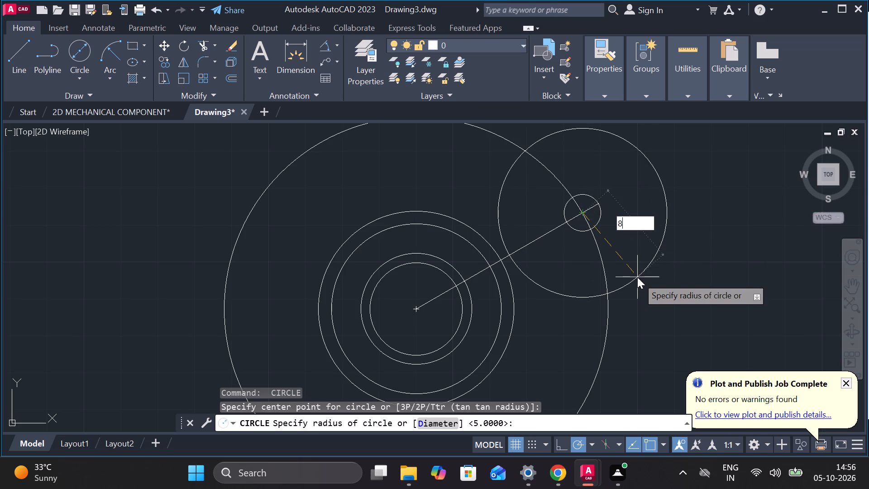
{"action": "key", "text": "Return"}
Draw a circle of radius 11 on the same centre as the diameter 10 and radius 8 circles.
{"action": "key", "text": "space"}
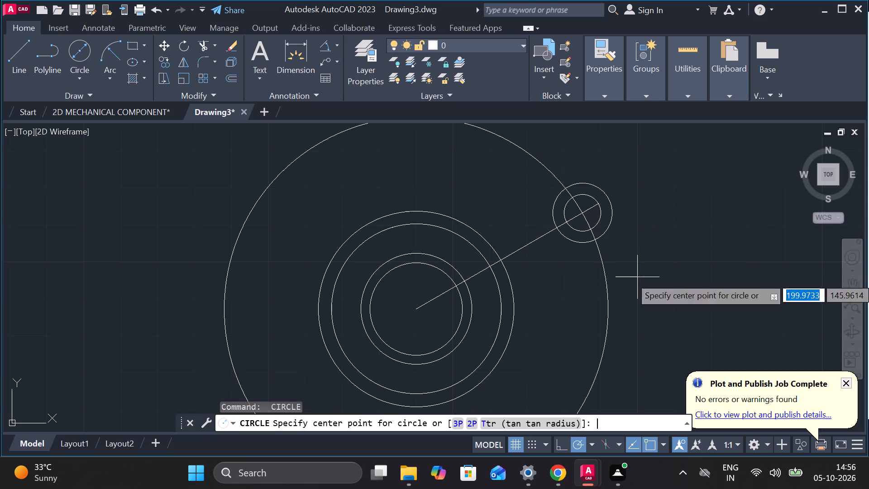
{"action": "left_click", "coordinate": [582, 212]}
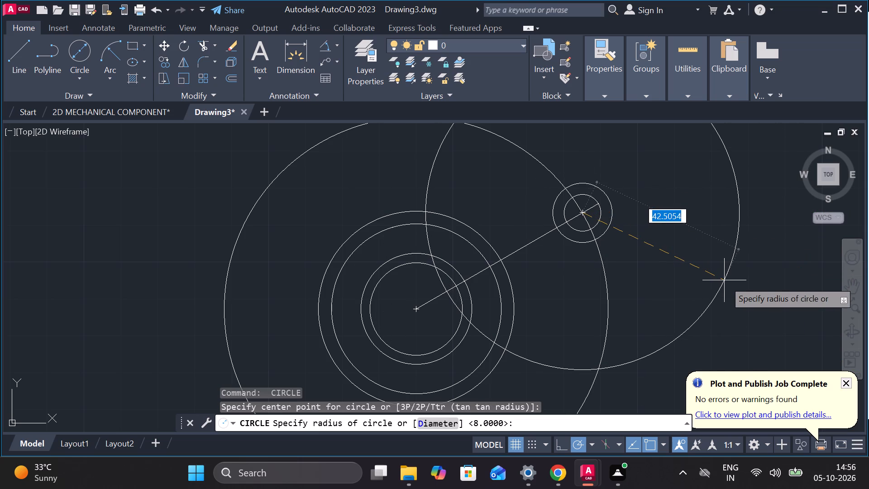
{"action": "type", "text": "11"}
{"action": "key", "text": "Return"}
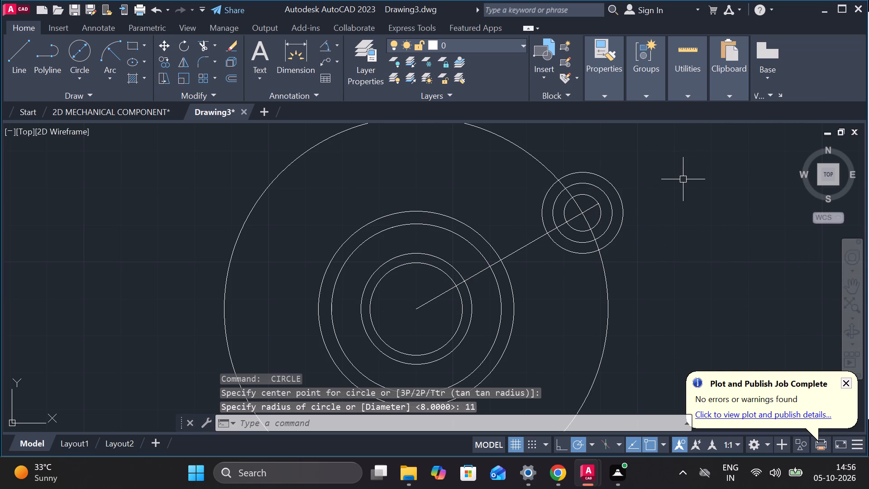
Create a polar array of the three small concentric circles around the centre of the large circles.
{"action": "scroll", "coordinate": [648, 231], "scroll_direction": "down", "scroll_amount": 1}
{"action": "scroll", "coordinate": [621, 236], "scroll_direction": "up", "scroll_amount": 1}
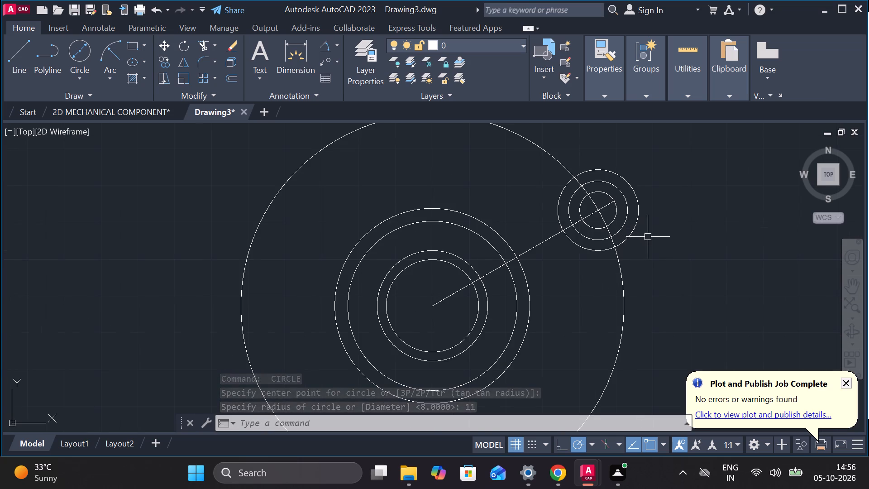
{"action": "left_click", "coordinate": [666, 247]}
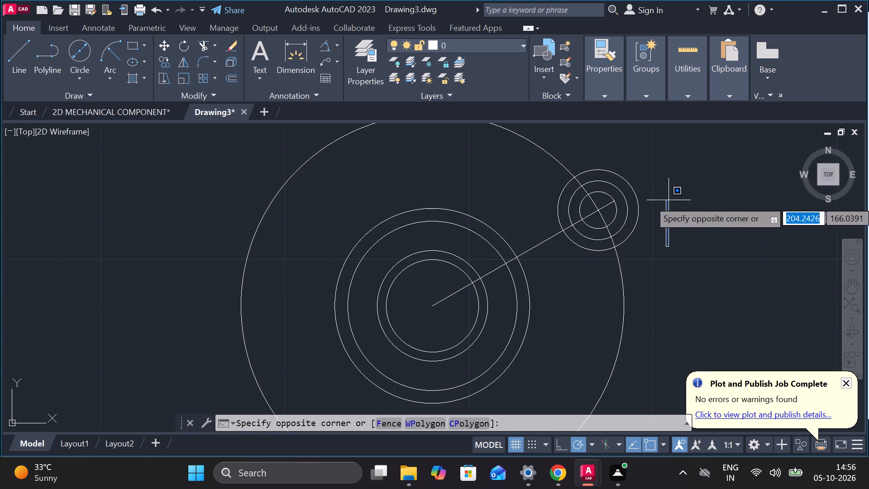
{"action": "left_click", "coordinate": [618, 213]}
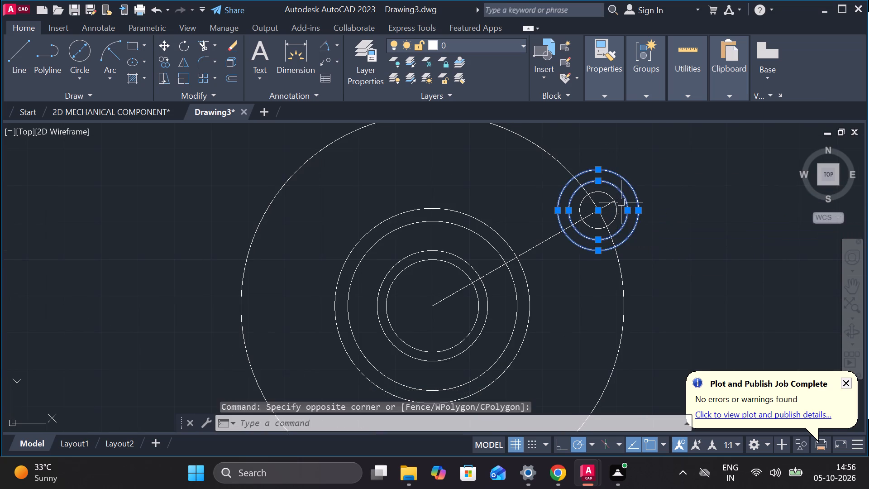
{"action": "left_click", "coordinate": [620, 209]}
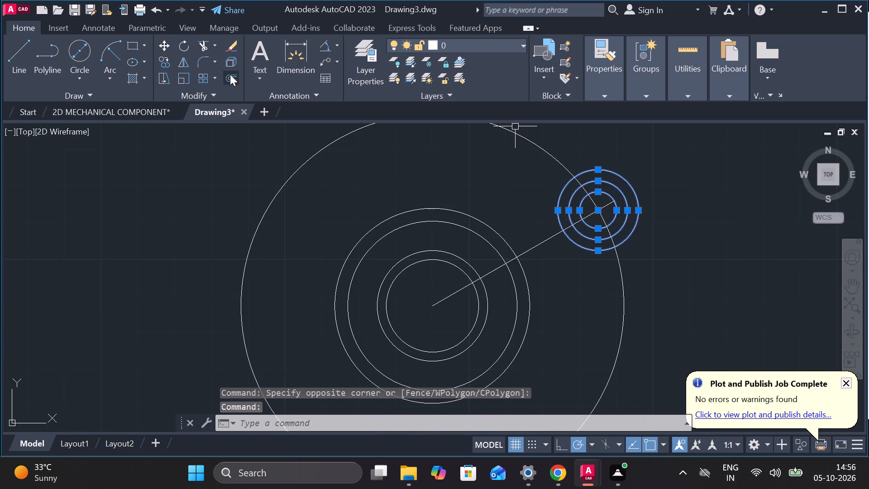
{"action": "left_click", "coordinate": [215, 78]}
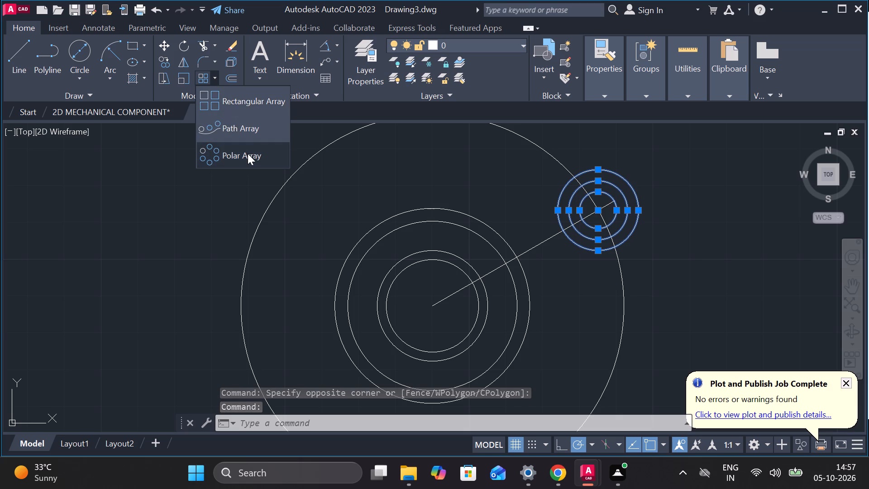
{"action": "left_click", "coordinate": [248, 153]}
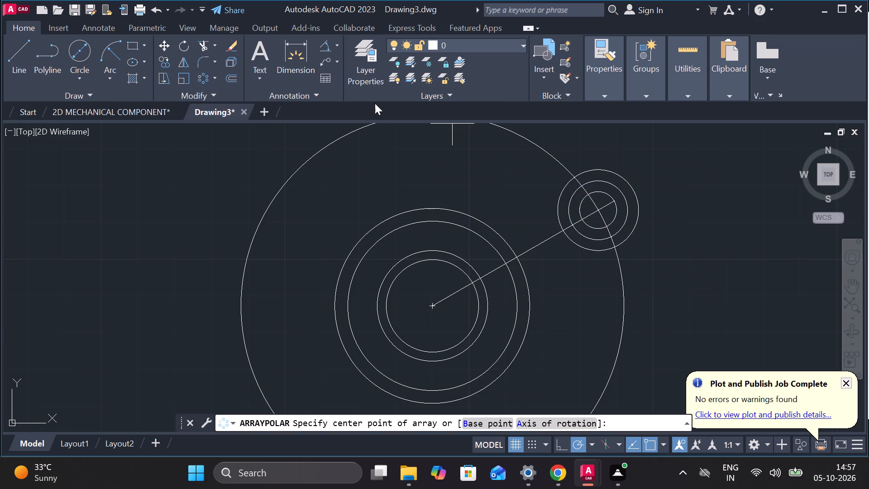
{"action": "left_click", "coordinate": [431, 304]}
{"action": "scroll", "coordinate": [440, 247], "scroll_direction": "down", "scroll_amount": 1}
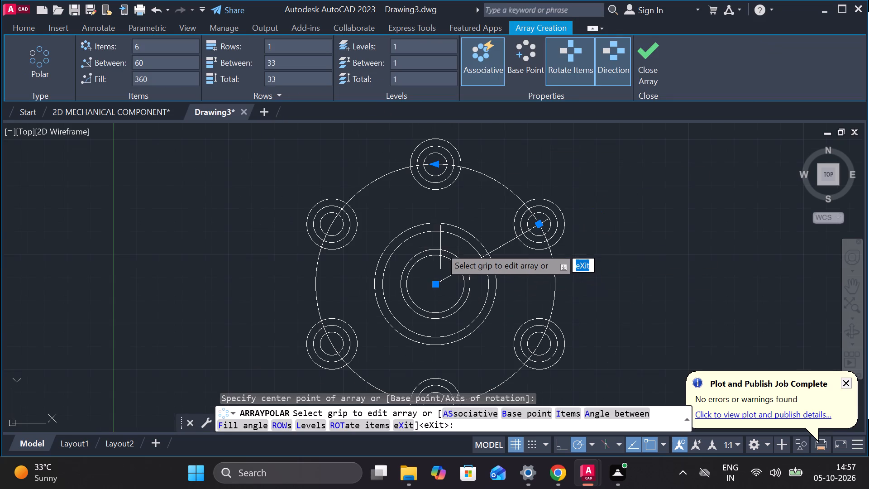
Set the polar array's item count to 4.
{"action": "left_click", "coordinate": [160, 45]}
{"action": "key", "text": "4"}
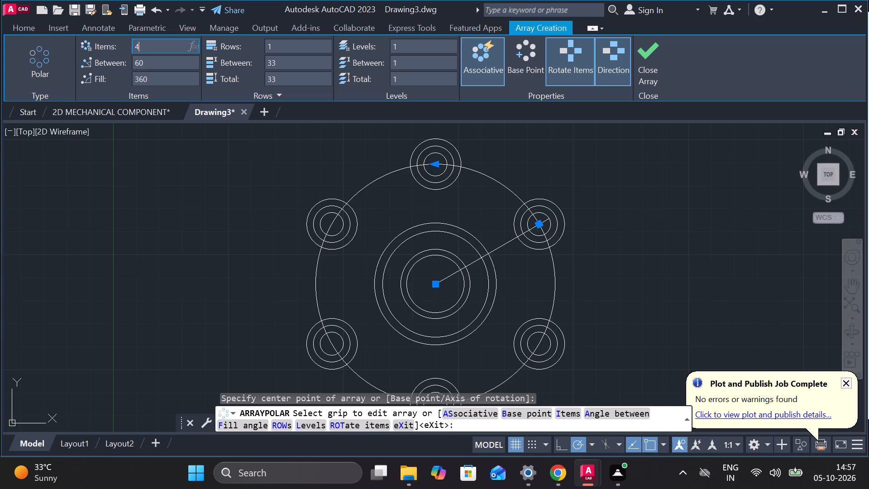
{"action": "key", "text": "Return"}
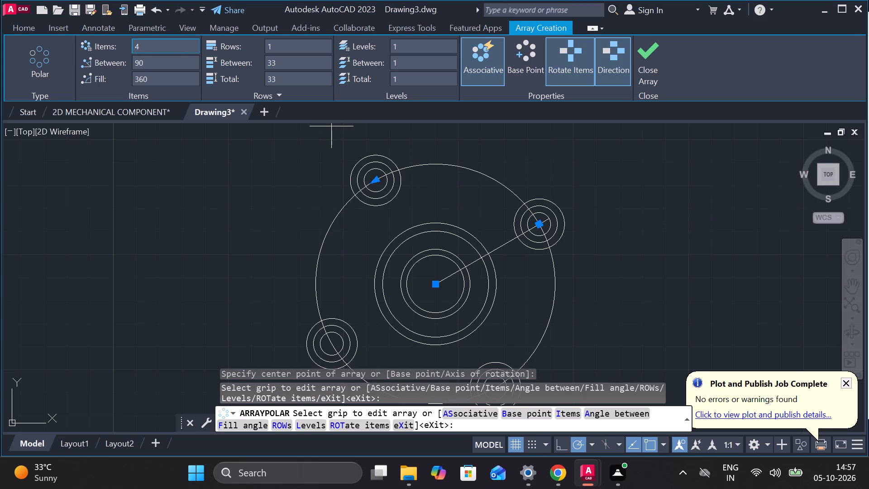
Set the polar array's item count to 6 and finish the array.
{"action": "left_click", "coordinate": [144, 52]}
{"action": "key", "text": "6"}
{"action": "key", "text": "Return"}
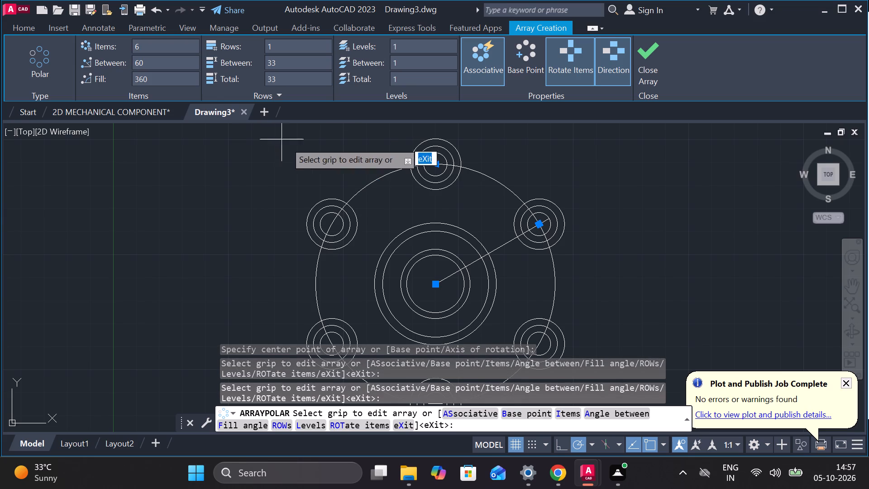
{"action": "left_click", "coordinate": [658, 57]}
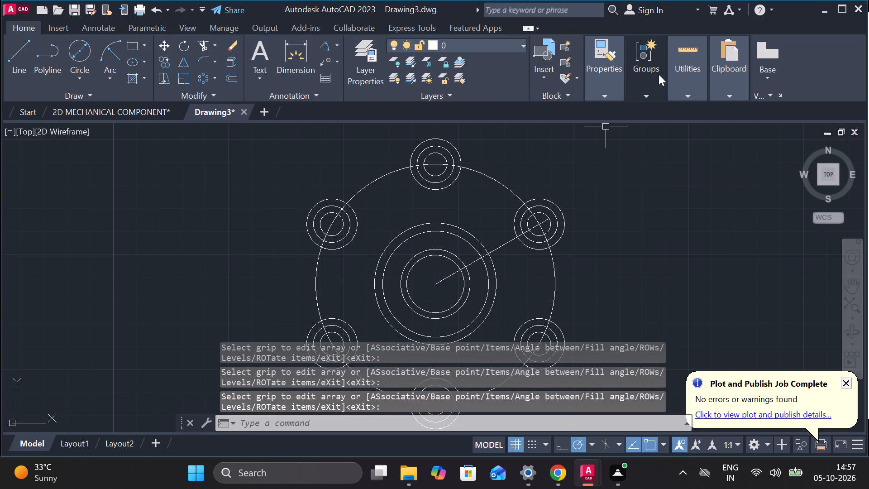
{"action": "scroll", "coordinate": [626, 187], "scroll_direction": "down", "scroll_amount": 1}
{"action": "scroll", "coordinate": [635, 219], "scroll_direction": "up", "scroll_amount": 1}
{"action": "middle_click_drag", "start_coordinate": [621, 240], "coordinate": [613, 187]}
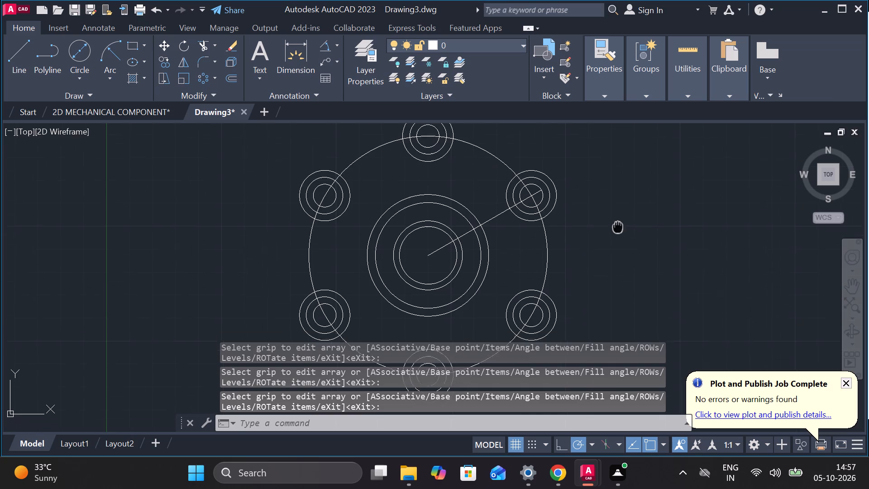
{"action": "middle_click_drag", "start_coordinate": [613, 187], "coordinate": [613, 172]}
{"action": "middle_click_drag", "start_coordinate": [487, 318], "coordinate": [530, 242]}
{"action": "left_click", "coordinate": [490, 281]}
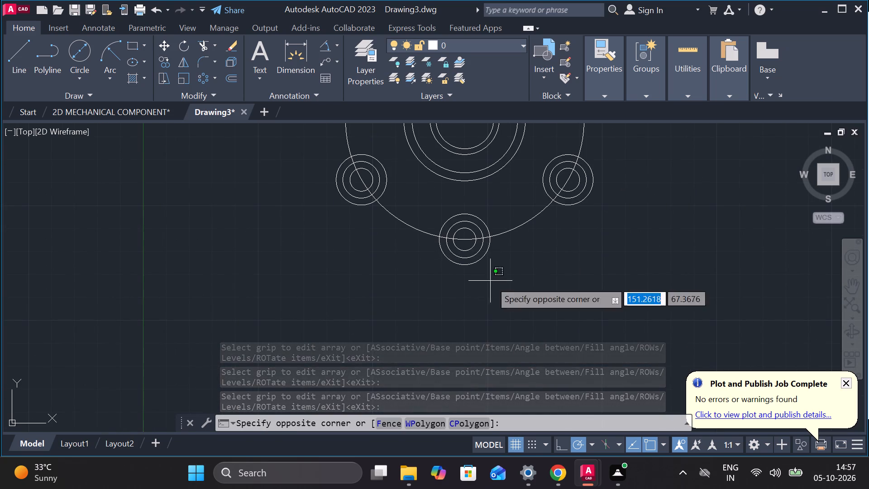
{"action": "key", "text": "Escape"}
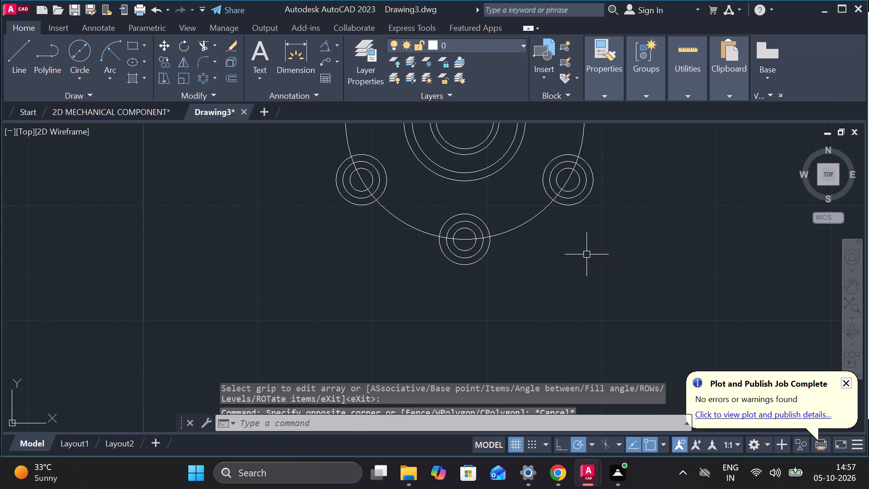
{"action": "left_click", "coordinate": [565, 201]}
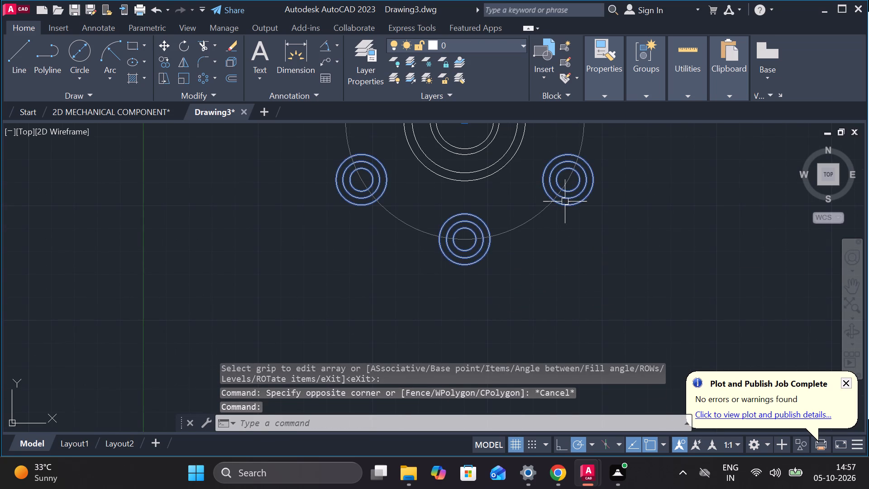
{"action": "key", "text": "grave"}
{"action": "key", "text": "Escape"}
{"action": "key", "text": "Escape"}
Undo the polar array of the three small concentric circles.
{"action": "key", "text": "ctrl+z"}
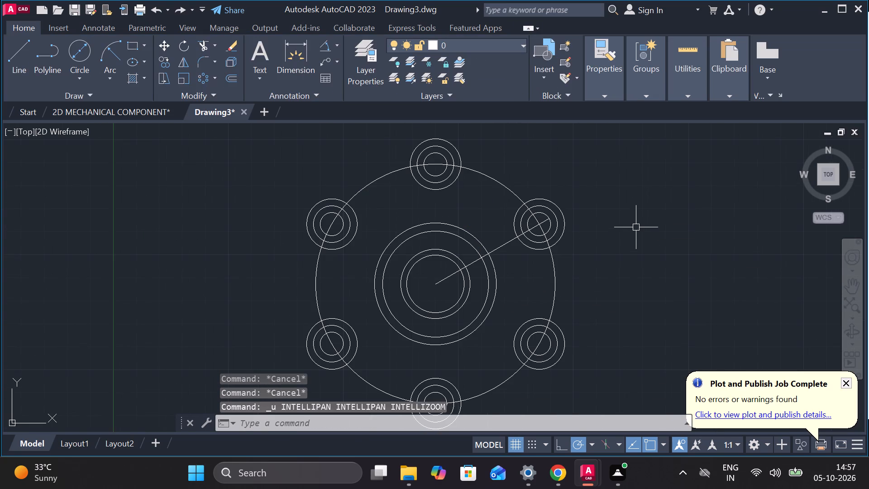
{"action": "key", "text": "ctrl+z"}
Offset the angled centre line by 7.5 to both sides, between the central circles and the small concentric circles.
{"action": "scroll", "coordinate": [652, 216], "scroll_direction": "down", "scroll_amount": 2}
{"action": "scroll", "coordinate": [649, 216], "scroll_direction": "up", "scroll_amount": 3}
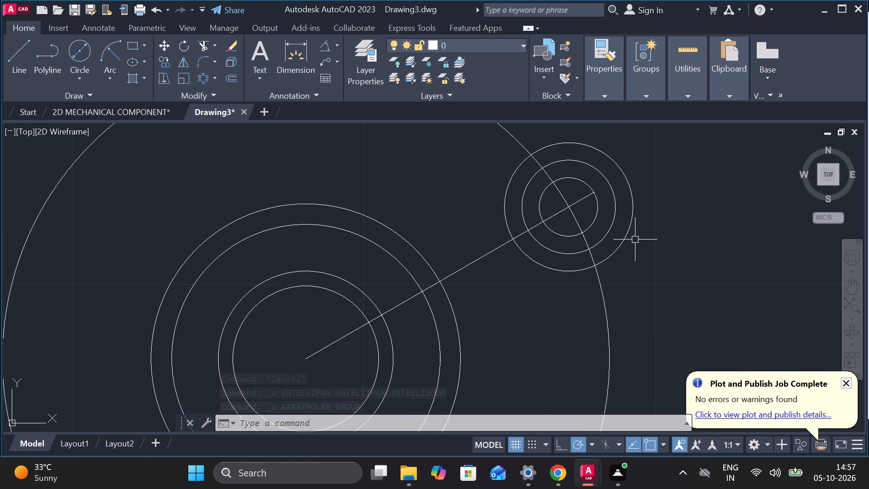
{"action": "key", "text": "o"}
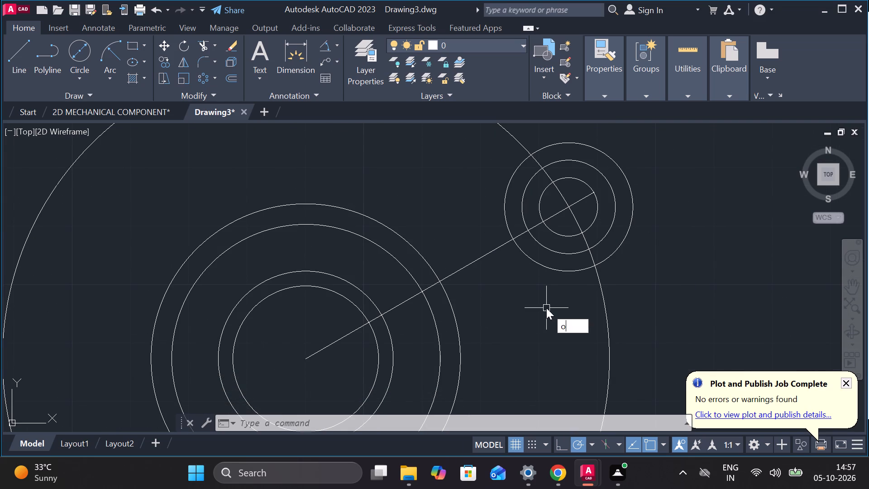
{"action": "key", "text": "Return"}
{"action": "key", "text": "Return"}
{"action": "left_click", "coordinate": [502, 246]}
{"action": "scroll", "coordinate": [489, 236], "scroll_direction": "up", "scroll_amount": 1}
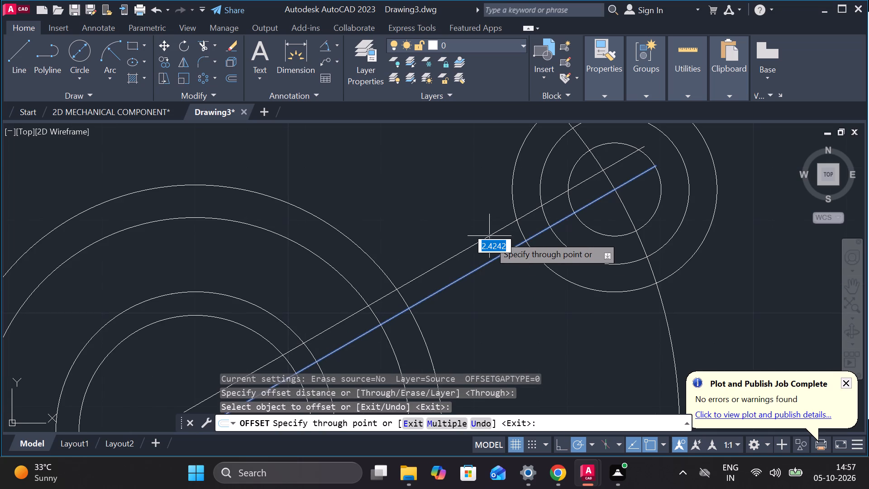
{"action": "key", "text": "7"}
{"action": "type", "text": ".5"}
{"action": "key", "text": "Return"}
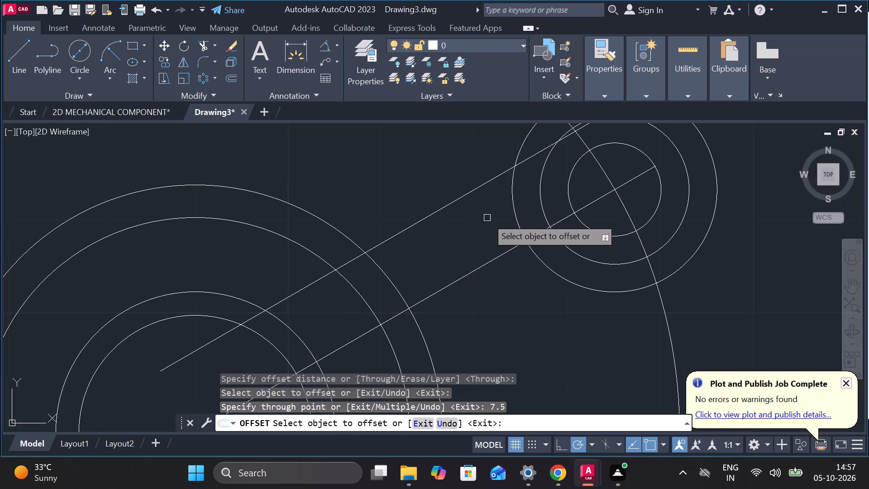
{"action": "left_click", "coordinate": [506, 253]}
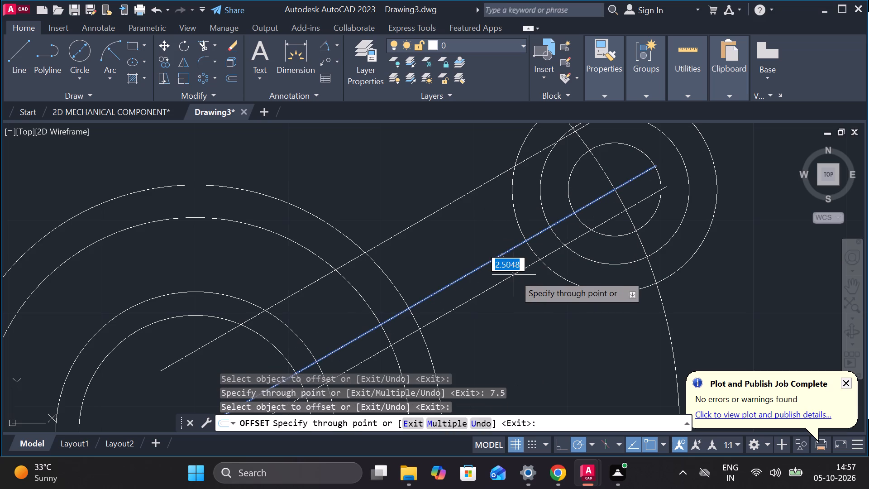
{"action": "key", "text": "7"}
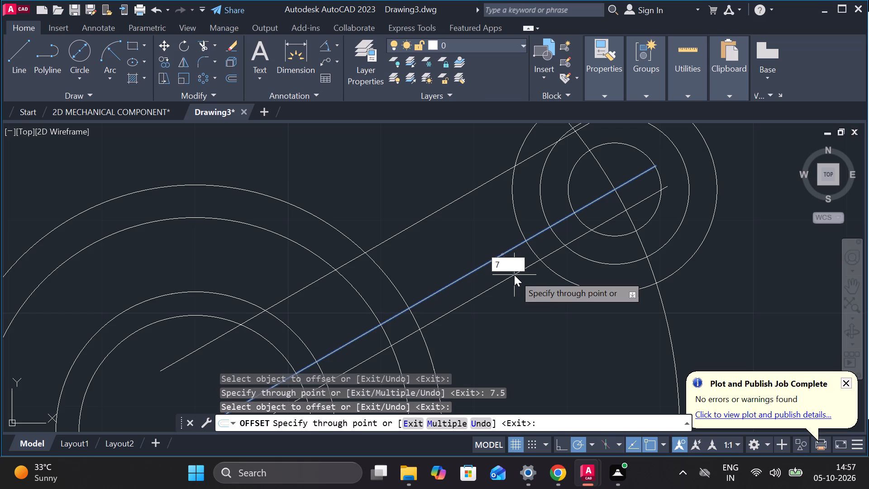
{"action": "key", "text": "period"}
{"action": "key", "text": "5"}
{"action": "key", "text": "Return"}
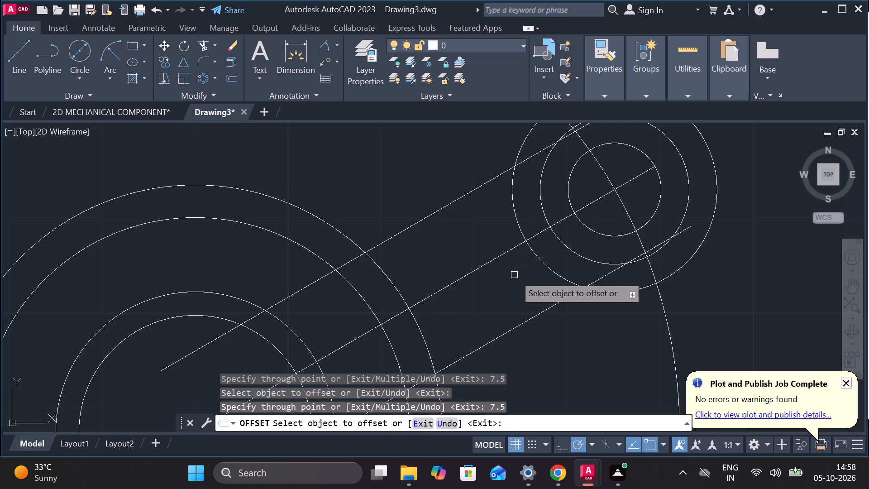
Offset the angled centre line by 4 to both sides and finish the offset.
{"action": "left_click", "coordinate": [496, 259]}
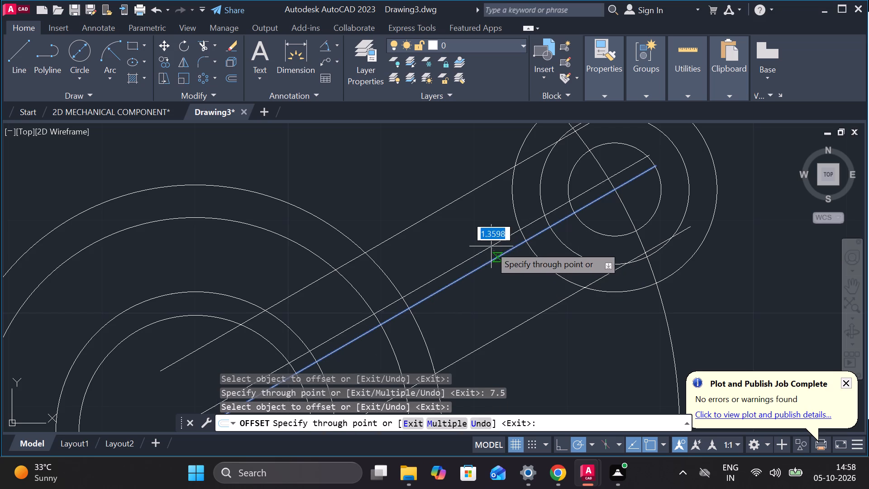
{"action": "key", "text": "3"}
{"action": "key", "text": "BackSpace"}
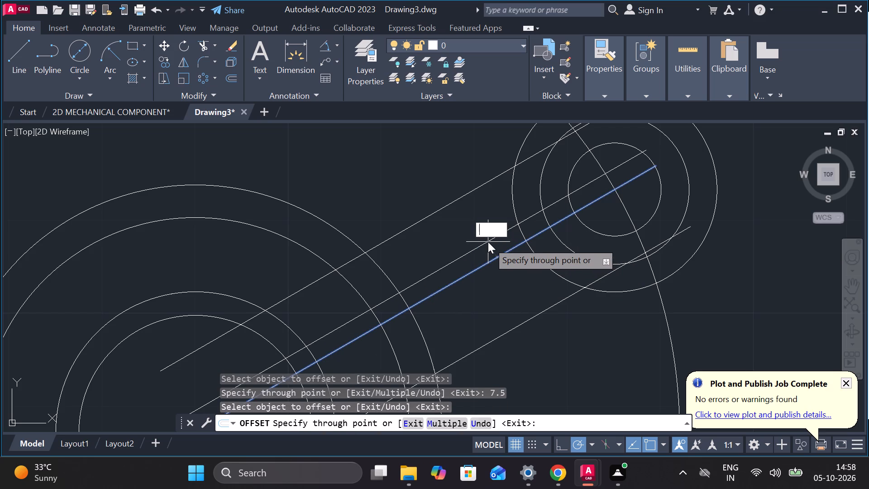
{"action": "key", "text": "4"}
{"action": "key", "text": "Return"}
{"action": "left_click", "coordinate": [492, 257]}
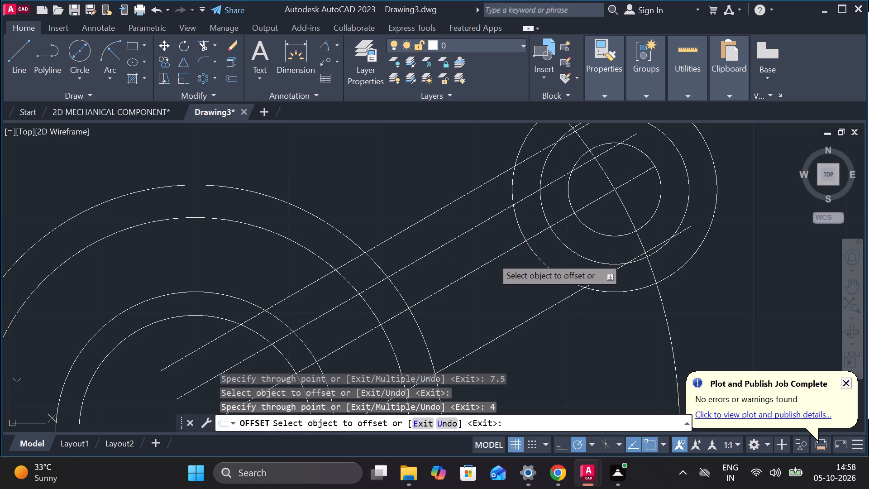
{"action": "key", "text": "4"}
{"action": "key", "text": "Return"}
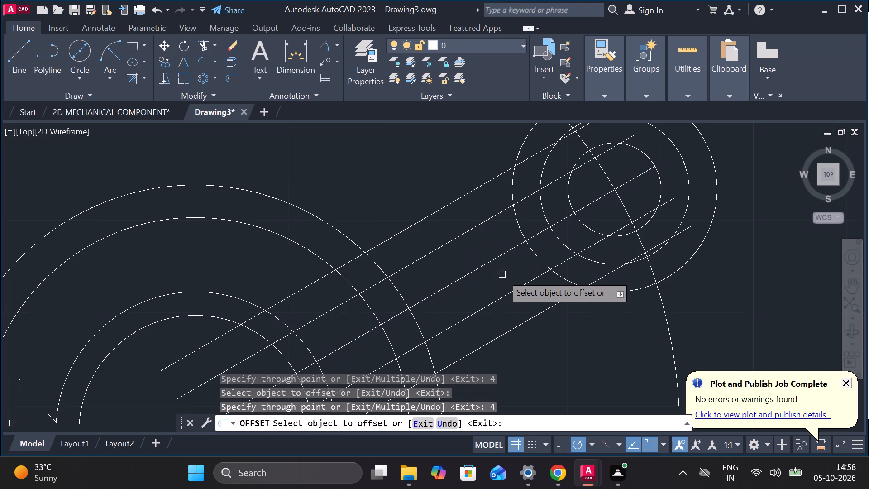
{"action": "key", "text": "Escape"}
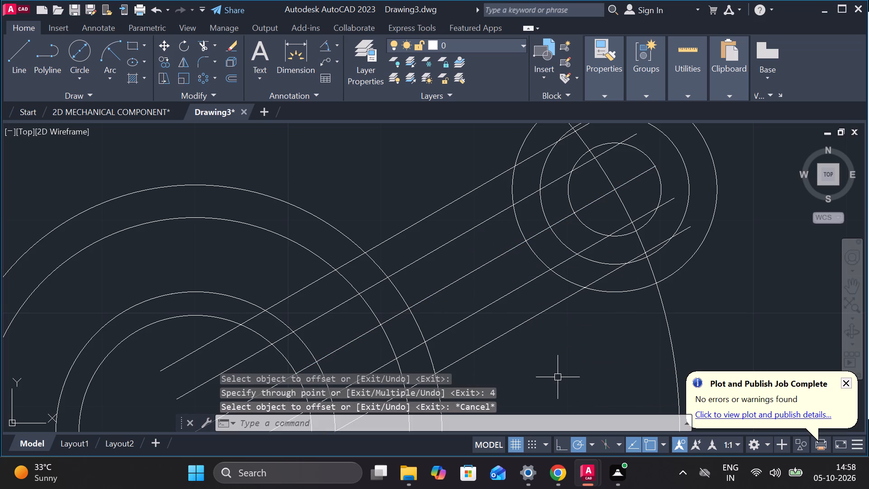
Trim the radius 11 circle between the 7.5 and 4 offset lines, and cut the 7.5 offset lines back to that circle.
{"action": "type", "text": "tr"}
{"action": "key", "text": "Return"}
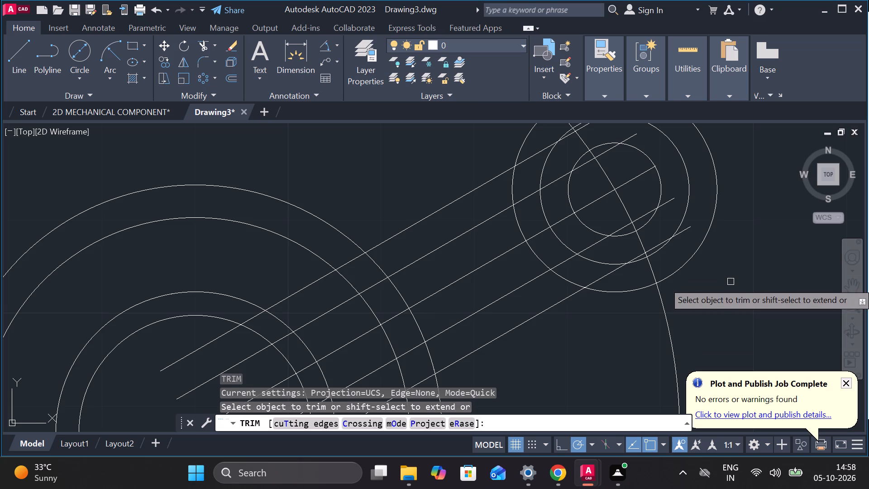
{"action": "middle_click_drag", "start_coordinate": [731, 282], "coordinate": [705, 315]}
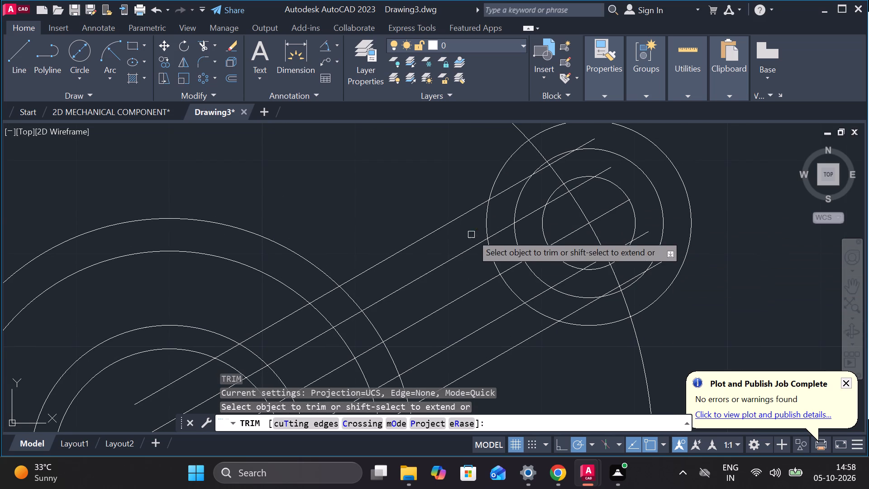
{"action": "left_click", "coordinate": [485, 209]}
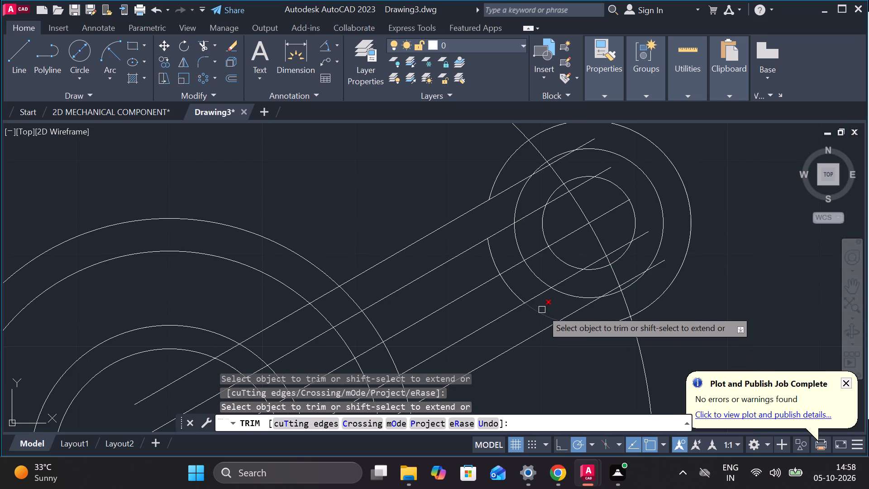
{"action": "left_click", "coordinate": [542, 314]}
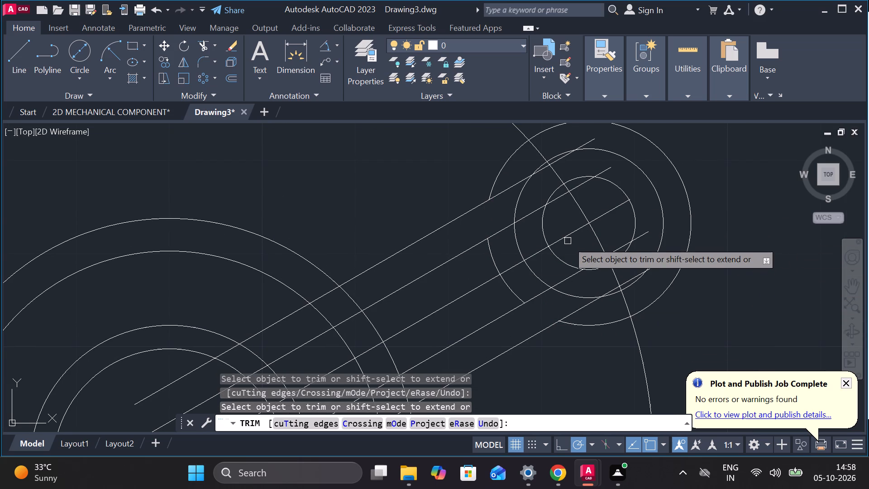
{"action": "left_click", "coordinate": [508, 190]}
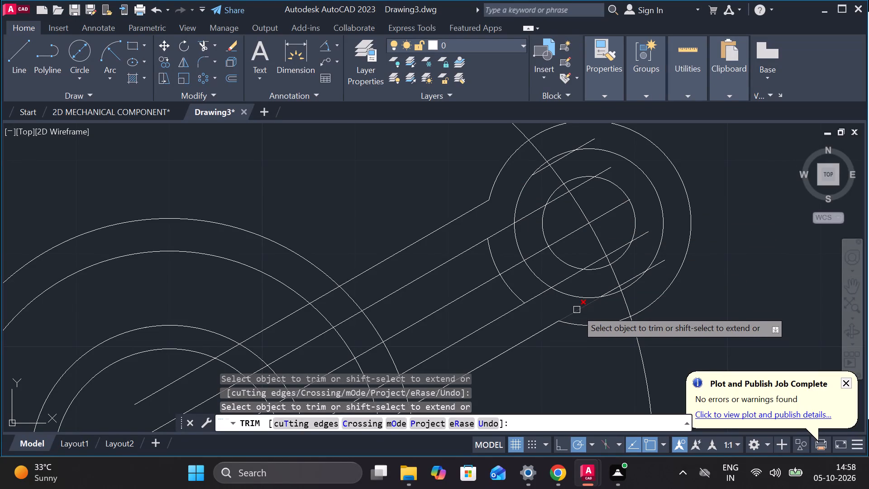
{"action": "left_click", "coordinate": [577, 310]}
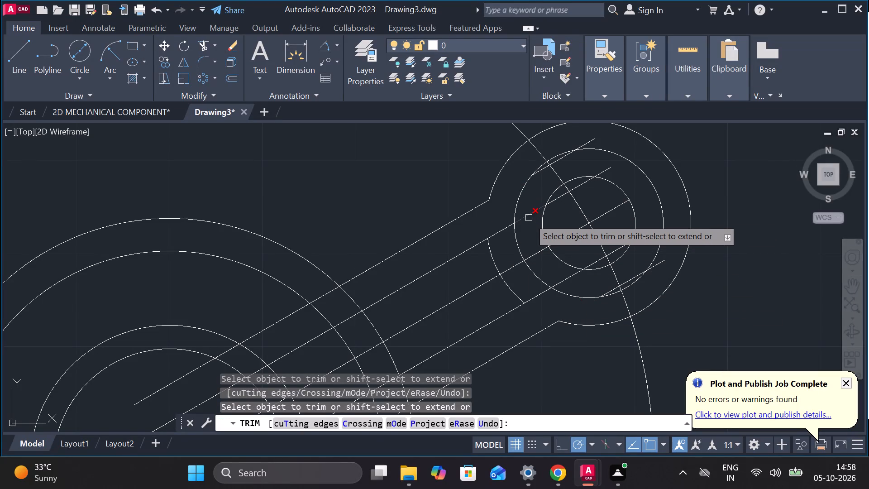
Trim the 4 offset lines back to the radius 8 circle, and remove the radius 8 and radius 11 arcs between them.
{"action": "left_click", "coordinate": [529, 218]}
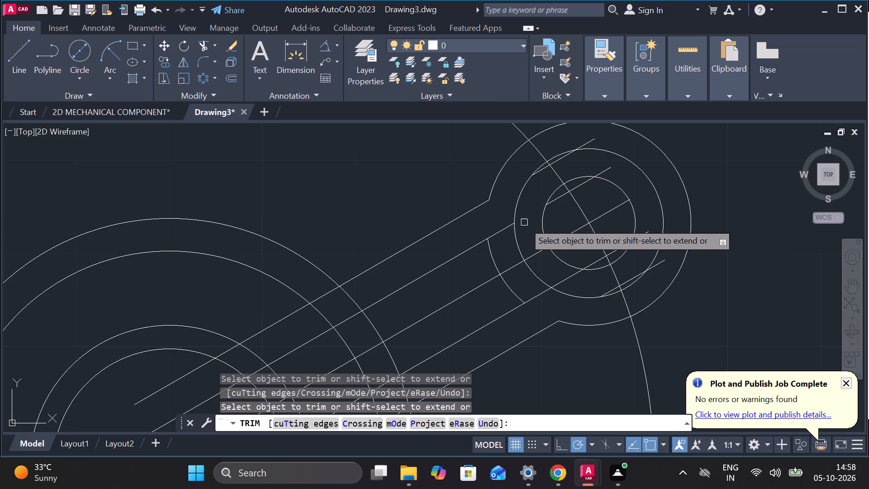
{"action": "left_click", "coordinate": [520, 237]}
{"action": "left_click", "coordinate": [515, 246]}
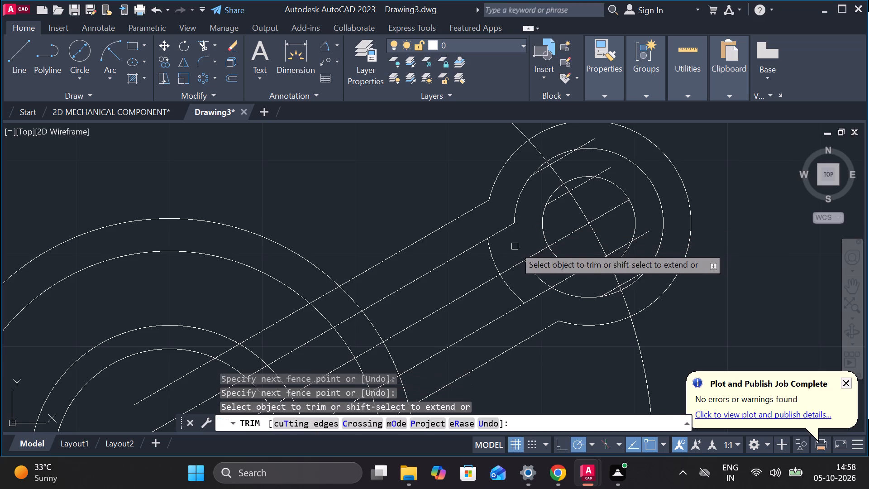
{"action": "left_click", "coordinate": [536, 274]}
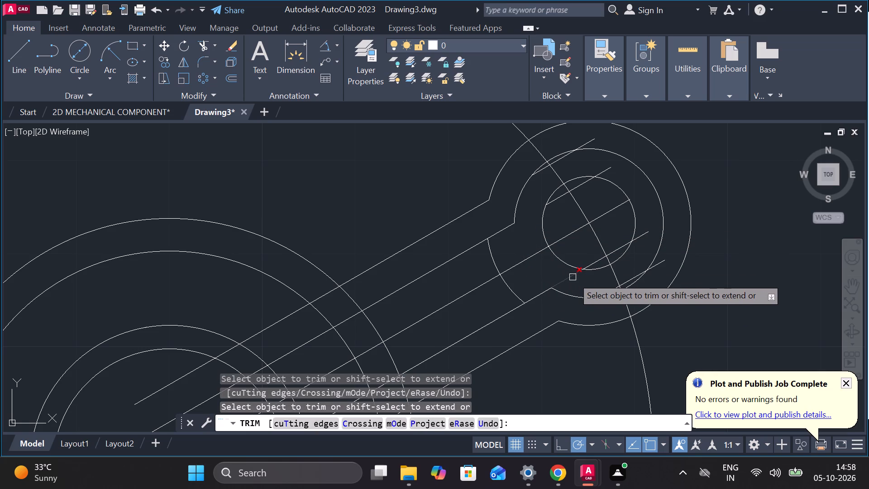
{"action": "left_click", "coordinate": [573, 277]}
{"action": "left_click_drag", "start_coordinate": [512, 250], "coordinate": [469, 264]}
{"action": "left_click_drag", "start_coordinate": [532, 268], "coordinate": [511, 293]}
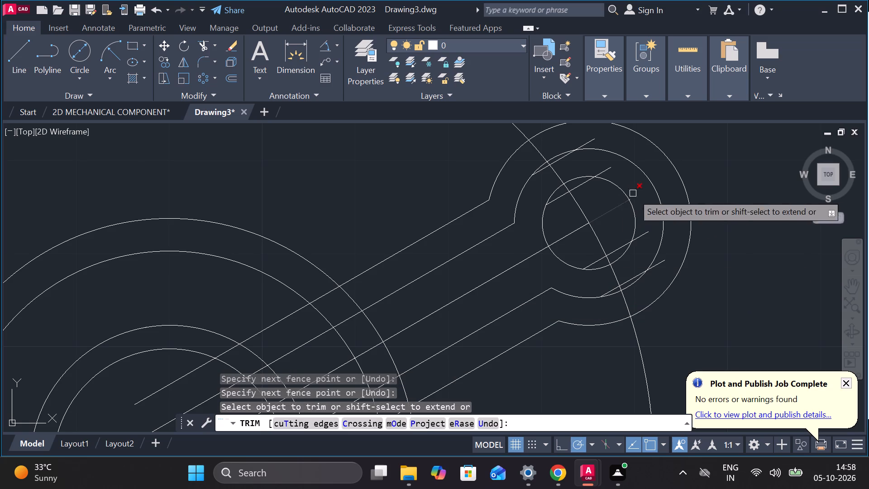
Trim away the large pitch circle outside the radius 11 boss circle and finish trimming.
{"action": "scroll", "coordinate": [652, 223], "scroll_direction": "down", "scroll_amount": 1}
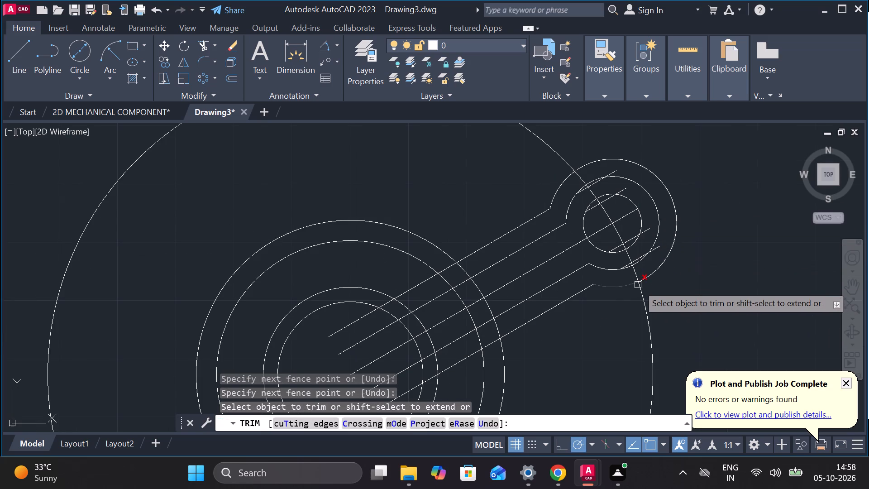
{"action": "left_click", "coordinate": [641, 296]}
{"action": "key", "text": "Escape"}
Erase the four leftover offset line segments inside the boss circles.
{"action": "scroll", "coordinate": [681, 225], "scroll_direction": "up", "scroll_amount": 1}
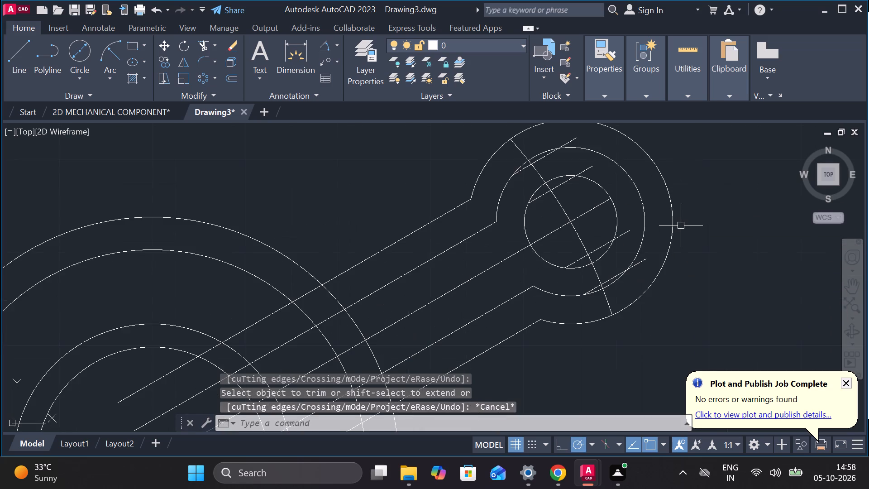
{"action": "left_click", "coordinate": [642, 265]}
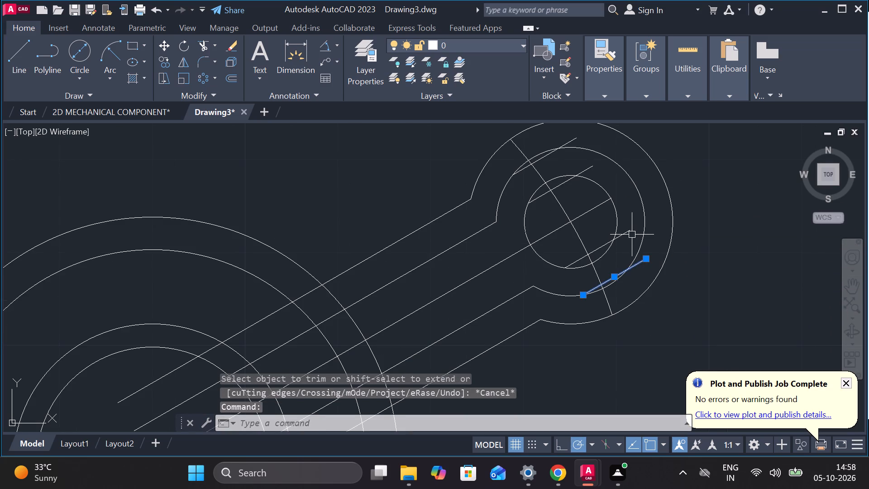
{"action": "left_click", "coordinate": [628, 235]}
{"action": "left_click", "coordinate": [587, 172]}
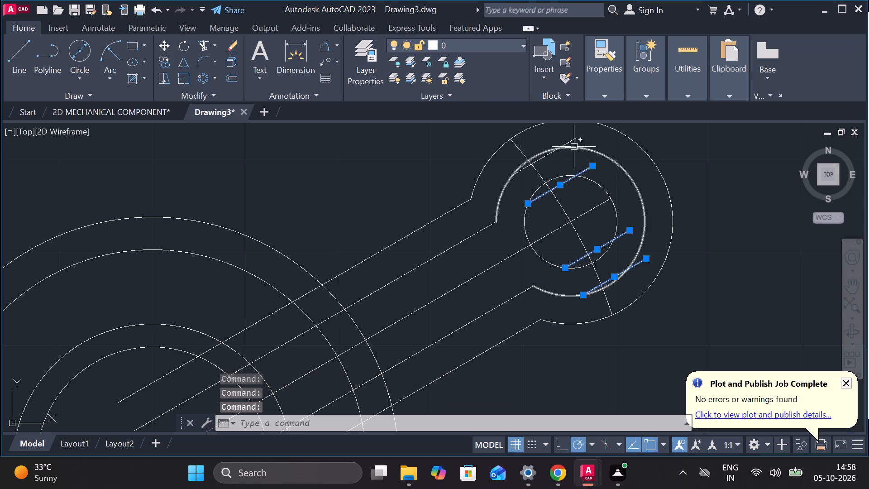
{"action": "left_click", "coordinate": [564, 144]}
{"action": "key", "text": "e"}
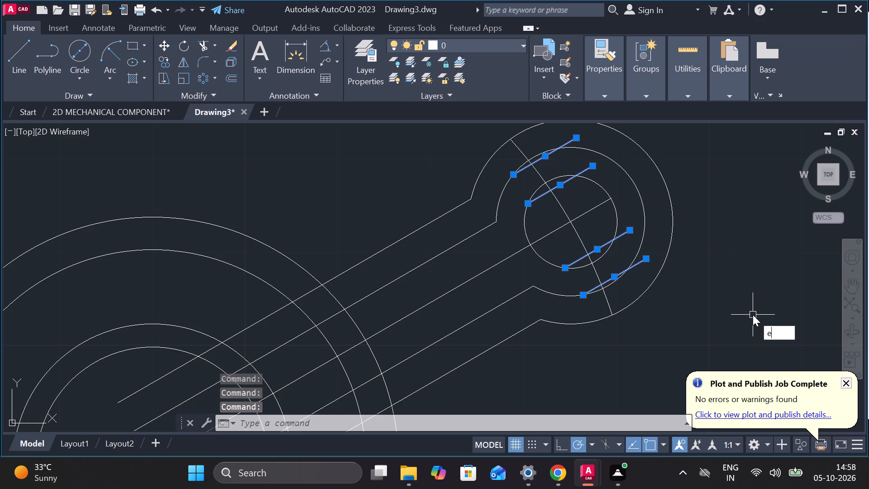
{"action": "key", "text": "Return"}
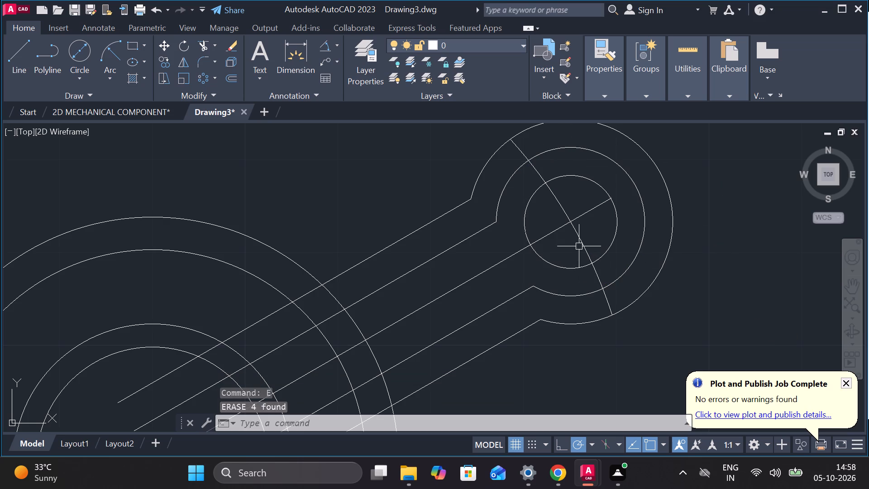
Erase the leftover pitch circle arc that crosses the boss circles.
{"action": "left_click", "coordinate": [579, 246]}
{"action": "key", "text": "e"}
{"action": "key", "text": "Return"}
Trim away the outermost large circle's arc segments between the two outer arm lines.
{"action": "scroll", "coordinate": [587, 276], "scroll_direction": "down", "scroll_amount": 1}
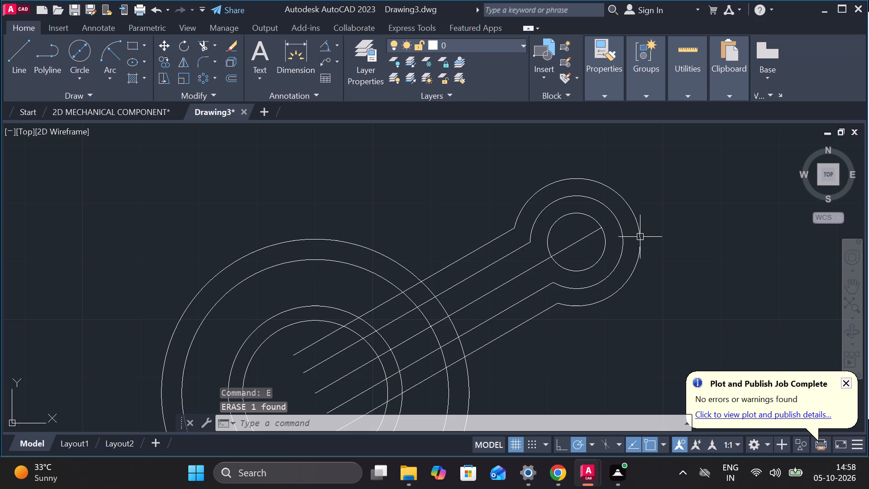
{"action": "middle_click_drag", "start_coordinate": [627, 293], "coordinate": [652, 230]}
{"action": "key", "text": "r"}
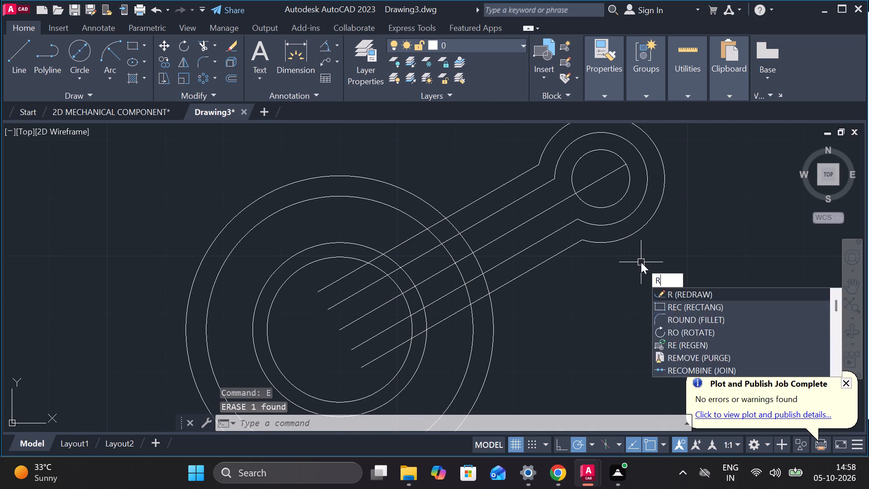
{"action": "key", "text": "Escape"}
{"action": "type", "text": "tr"}
{"action": "key", "text": "Return"}
{"action": "key", "text": "Return"}
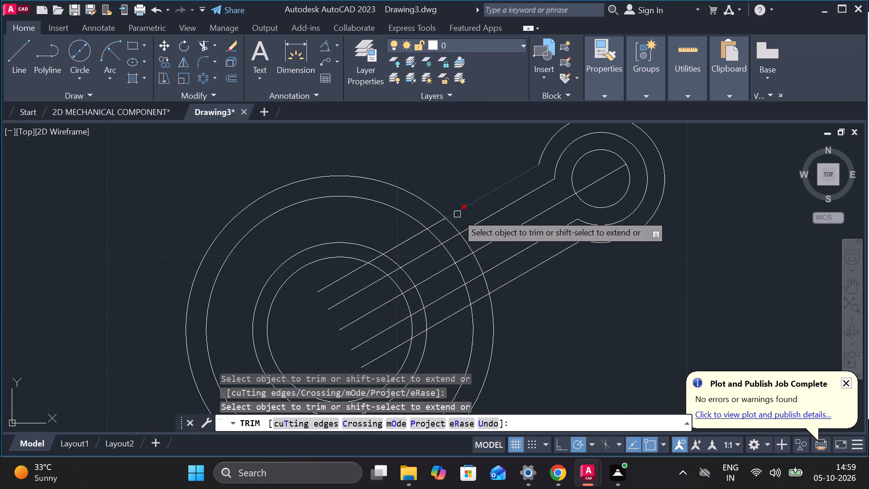
{"action": "left_click", "coordinate": [453, 229]}
{"action": "left_click", "coordinate": [486, 286]}
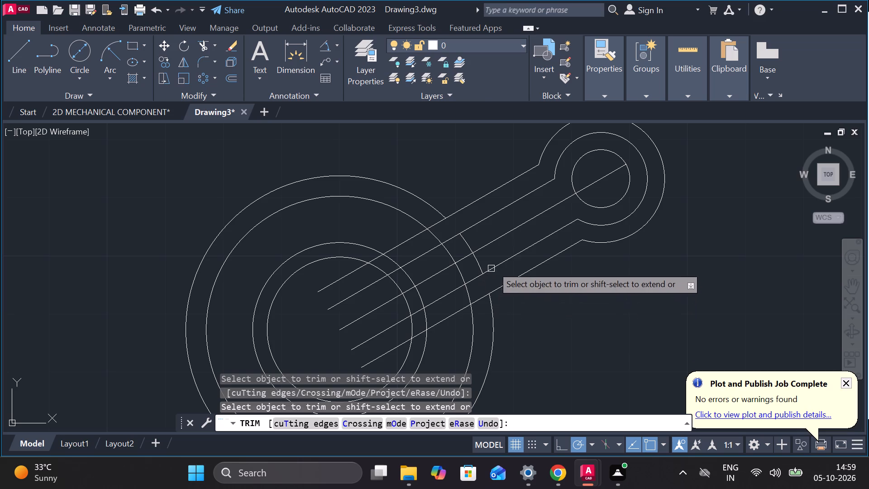
{"action": "left_click", "coordinate": [477, 263]}
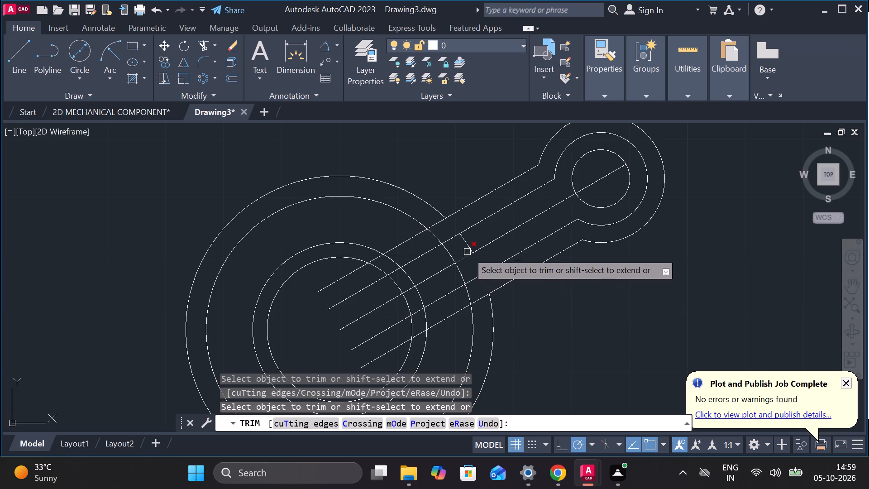
{"action": "left_click", "coordinate": [467, 246]}
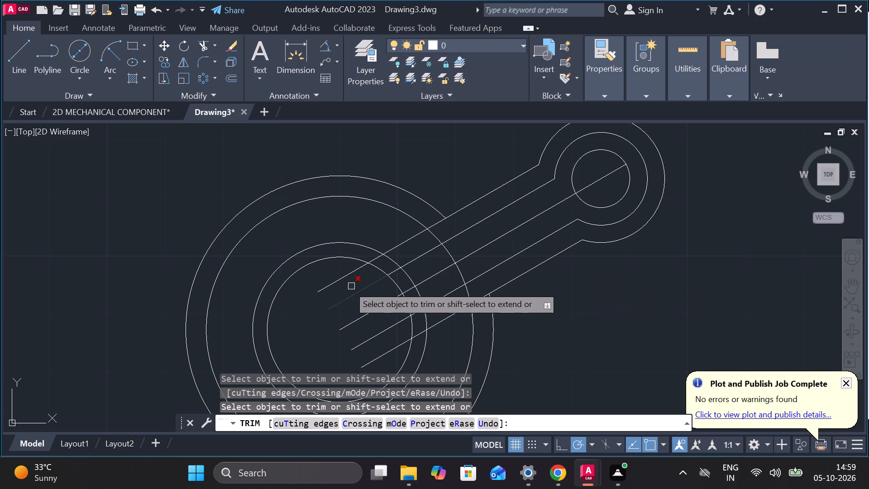
Trim the five arm lines inside the hub back to the larger of the two inner concentric circles.
{"action": "left_click_drag", "start_coordinate": [329, 276], "coordinate": [388, 348]}
{"action": "scroll", "coordinate": [387, 321], "scroll_direction": "up", "scroll_amount": 1}
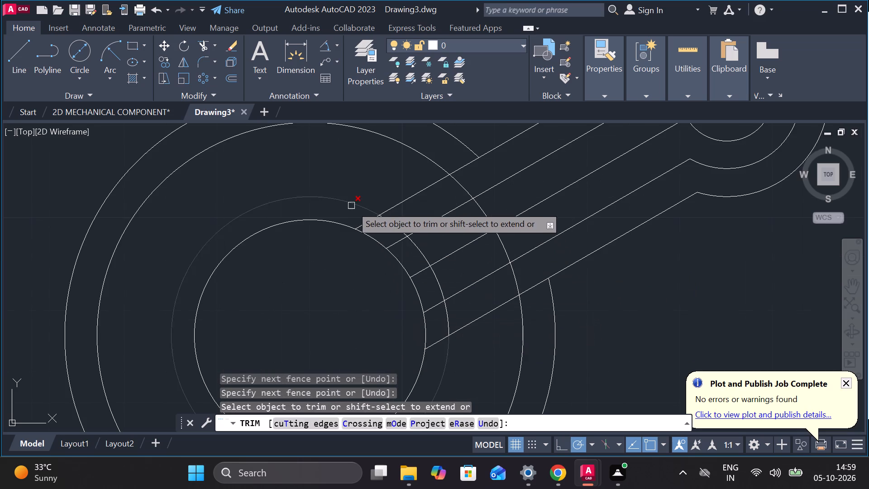
{"action": "left_click_drag", "start_coordinate": [347, 214], "coordinate": [397, 243]}
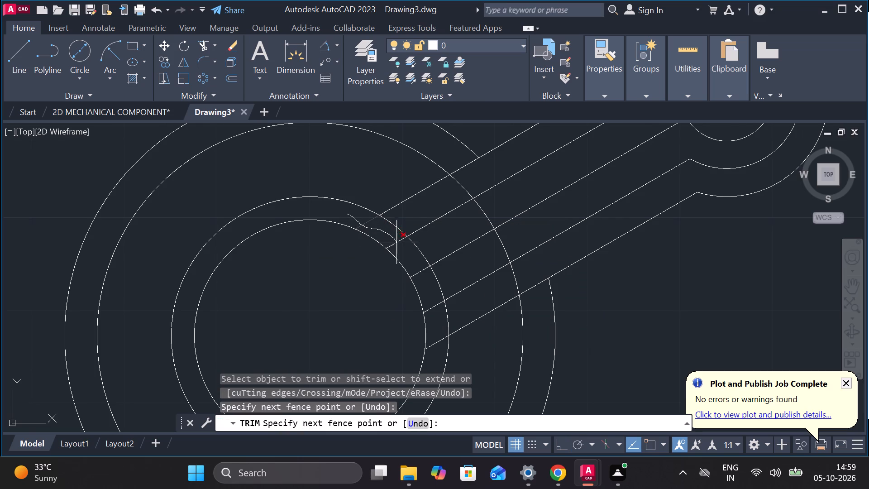
{"action": "left_click_drag", "start_coordinate": [397, 243], "coordinate": [430, 318]}
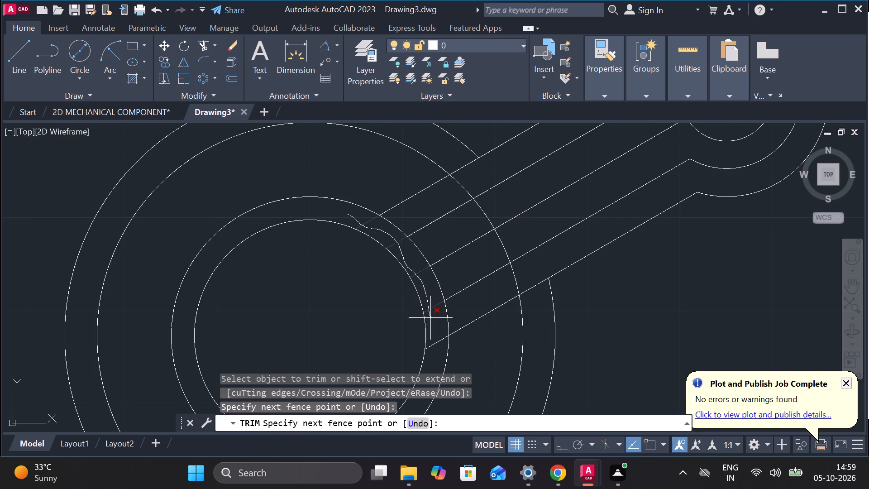
{"action": "left_click_drag", "start_coordinate": [430, 318], "coordinate": [432, 356]}
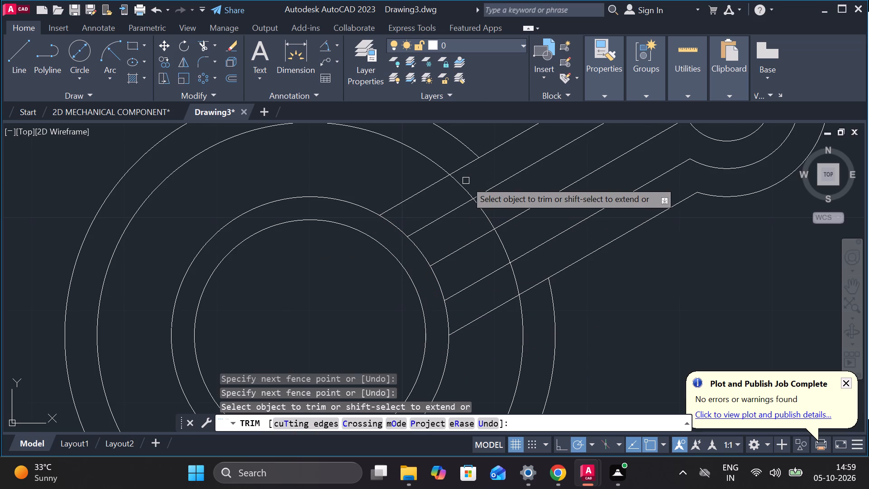
Trim away the second large circle's arc segments between the two outer arm lines.
{"action": "left_click", "coordinate": [452, 181]}
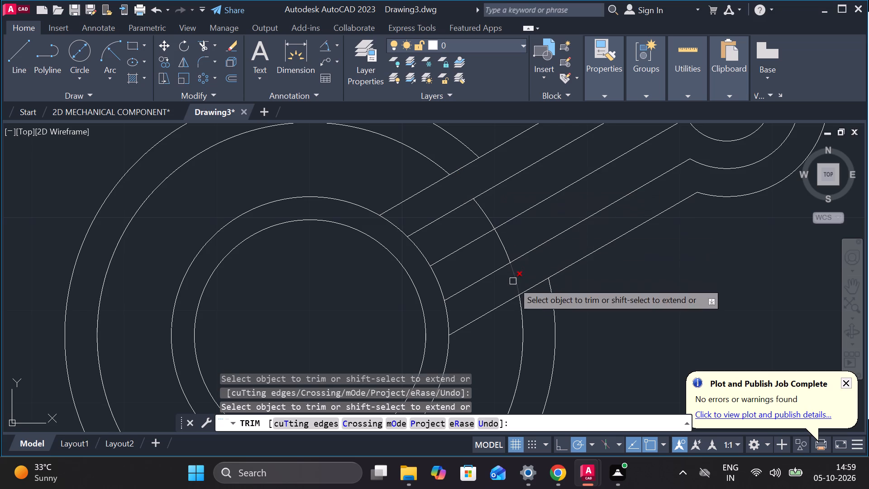
{"action": "left_click", "coordinate": [513, 282]}
{"action": "left_click", "coordinate": [500, 241]}
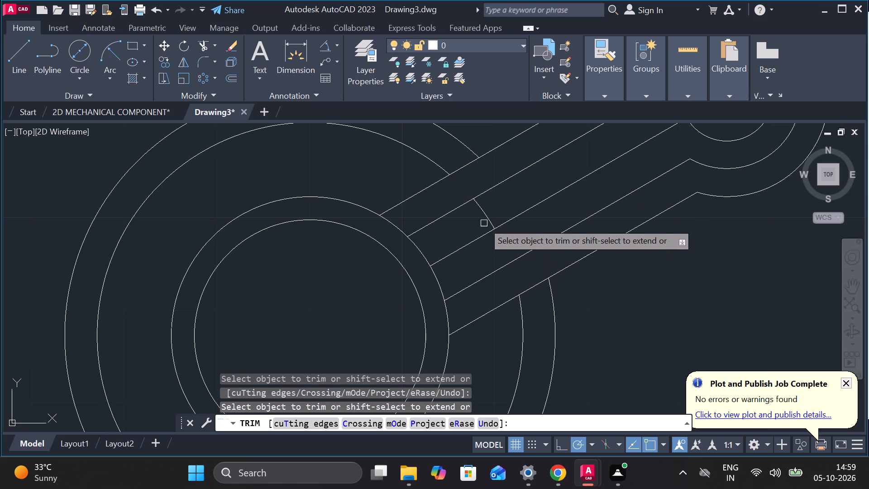
{"action": "left_click", "coordinate": [482, 213]}
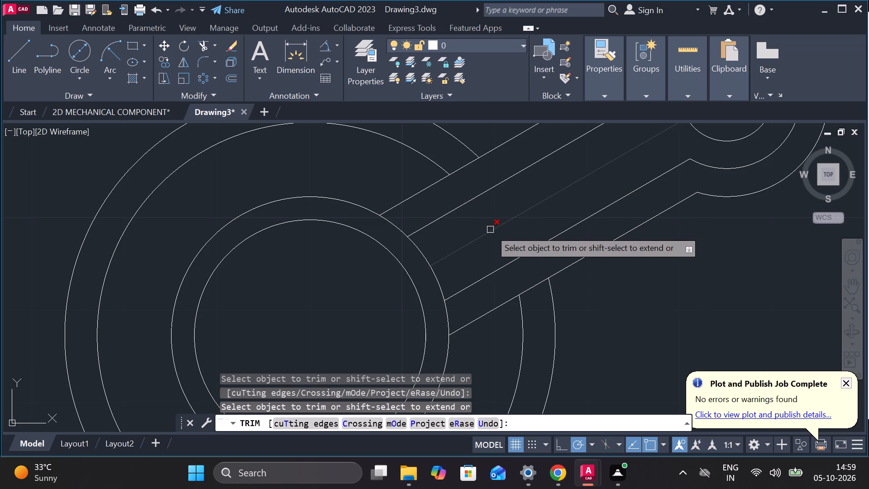
Remove the arm's centre line, including its remaining piece inside the smallest boss circle, and finish trimming.
{"action": "left_click", "coordinate": [490, 230]}
{"action": "scroll", "coordinate": [520, 225], "scroll_direction": "down", "scroll_amount": 2}
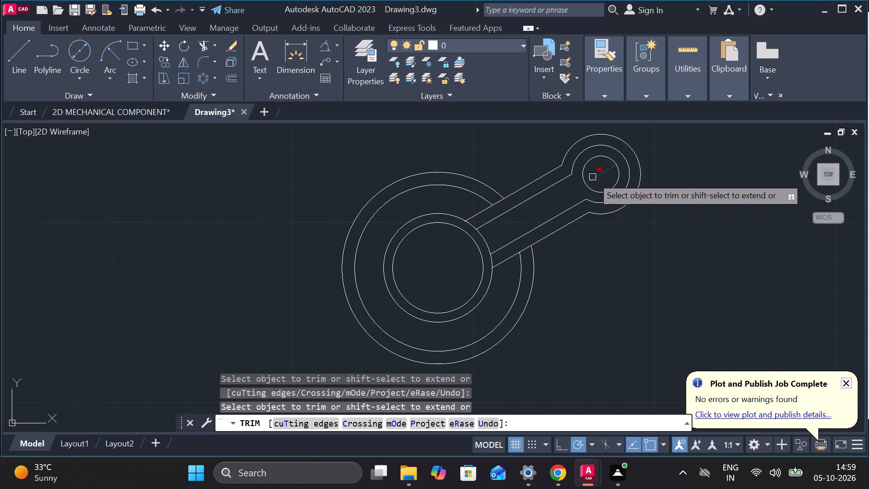
{"action": "left_click", "coordinate": [592, 177]}
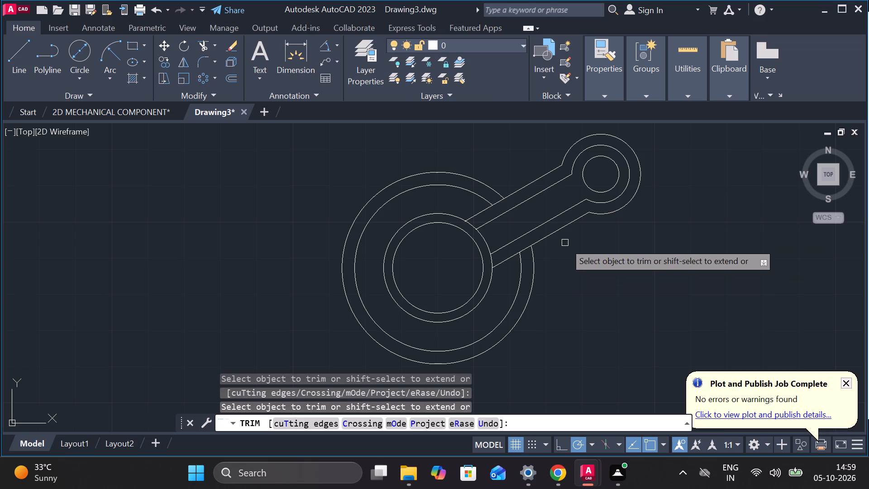
{"action": "key", "text": "Escape"}
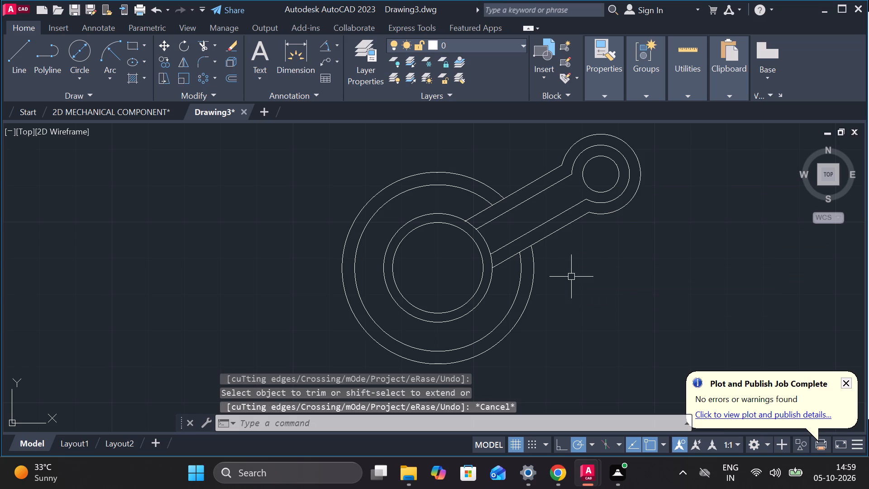
Fillet the lower outer arm line to the outermost large circle with radius 8, using the Multiple option.
{"action": "key", "text": "f"}
{"action": "key", "text": "Return"}
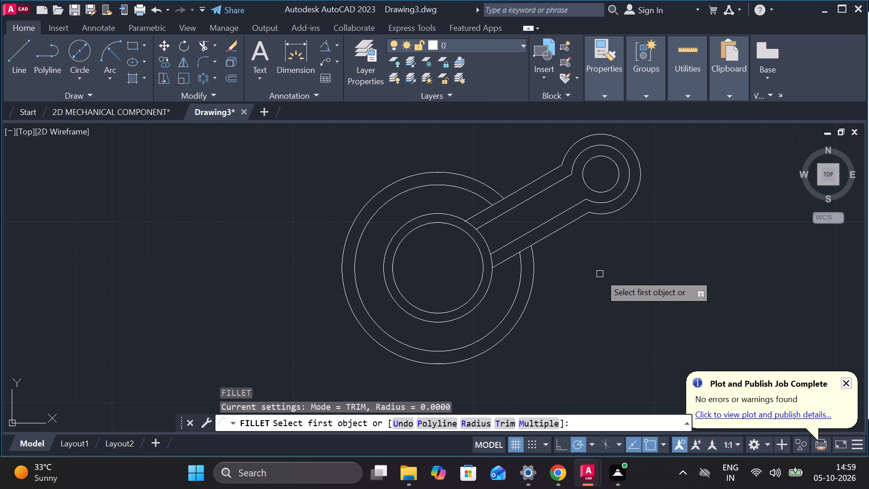
{"action": "key", "text": "r"}
{"action": "key", "text": "Return"}
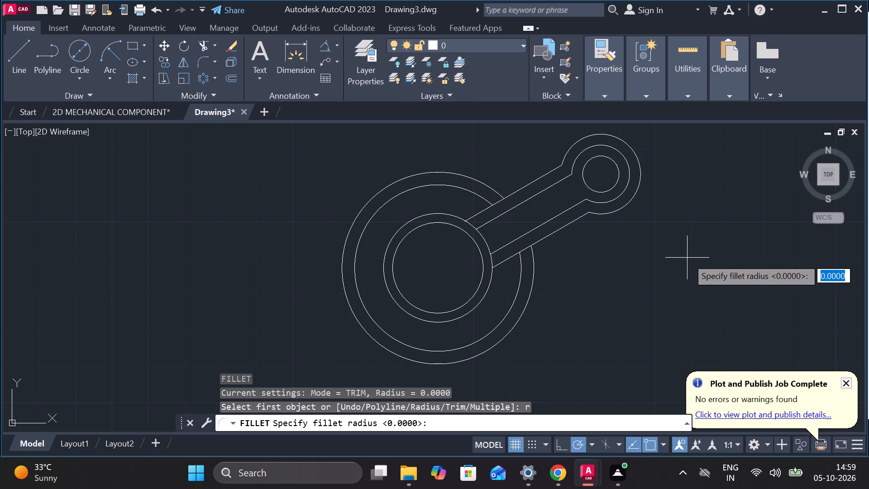
{"action": "key", "text": "8"}
{"action": "key", "text": "Return"}
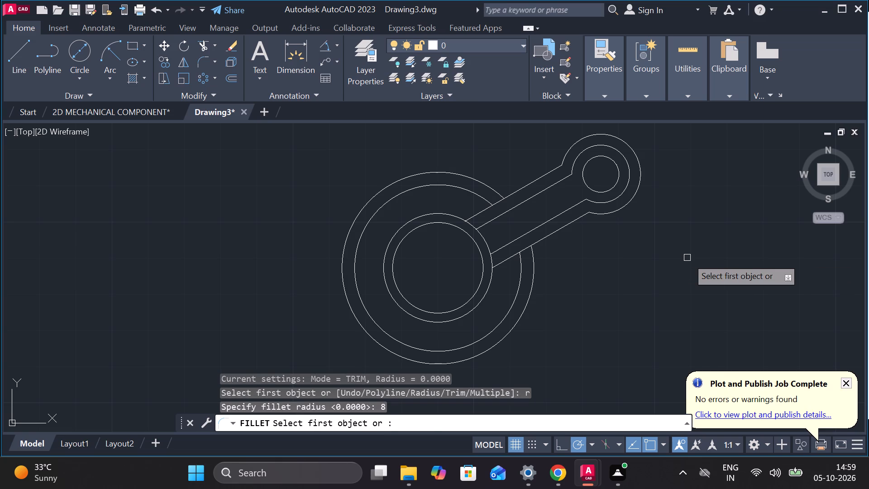
{"action": "left_click", "coordinate": [540, 430]}
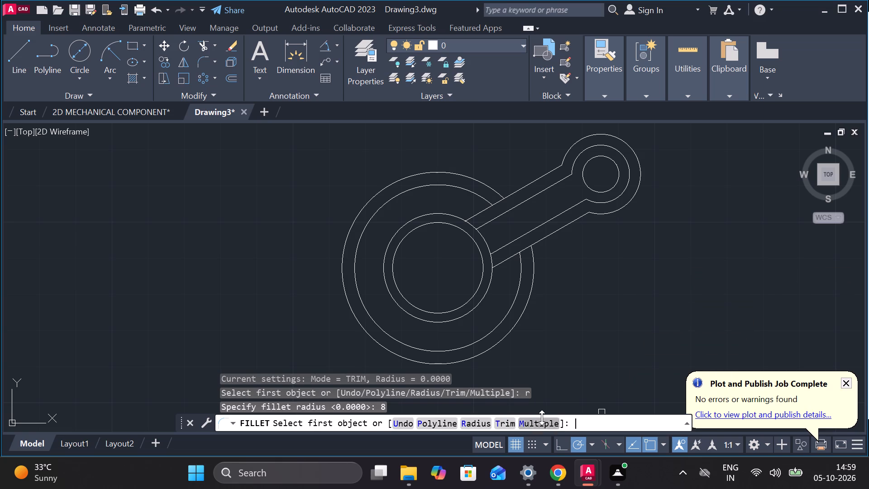
{"action": "left_click", "coordinate": [542, 417]}
{"action": "left_click", "coordinate": [544, 425]}
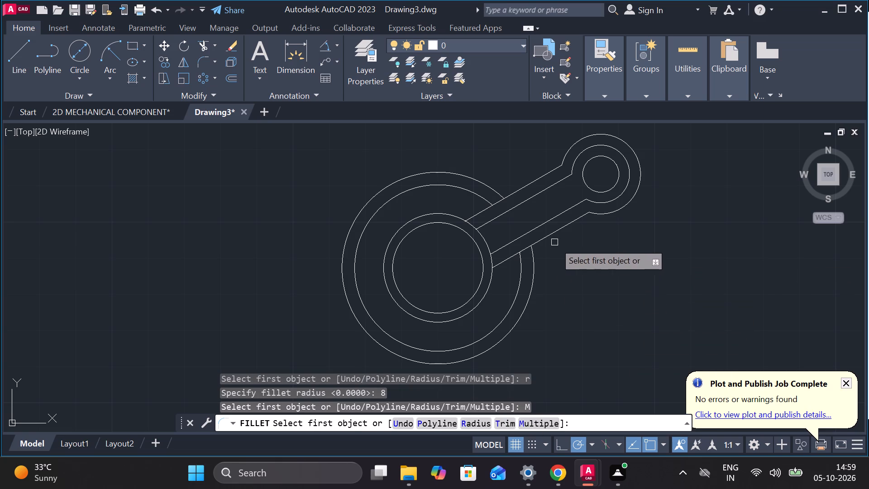
{"action": "left_click", "coordinate": [544, 242]}
{"action": "left_click", "coordinate": [535, 256]}
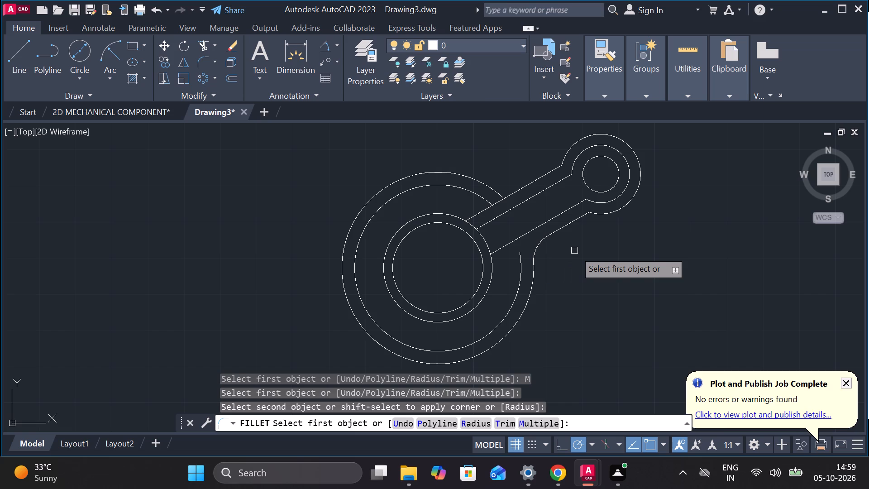
{"action": "key", "text": "space"}
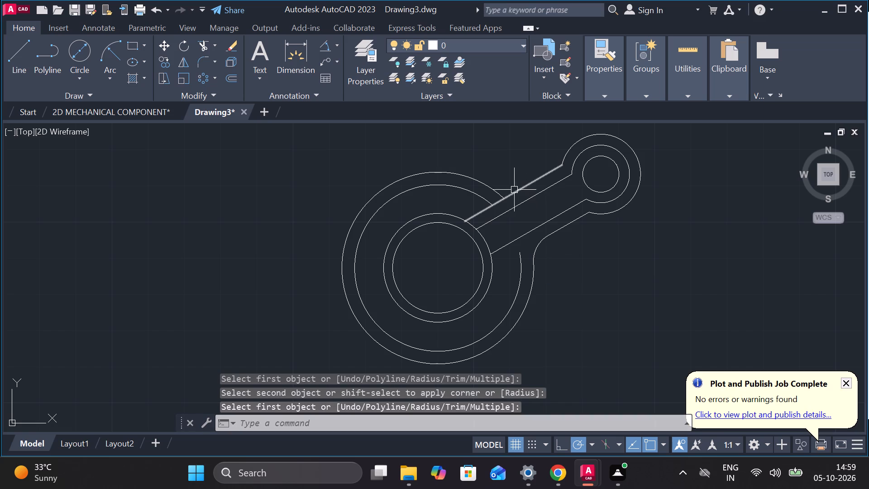
Fillet the upper outer arm line to the outermost large circle with the same radius of 8.
{"action": "key", "text": "space"}
{"action": "left_click", "coordinate": [498, 191]}
{"action": "left_click", "coordinate": [509, 194]}
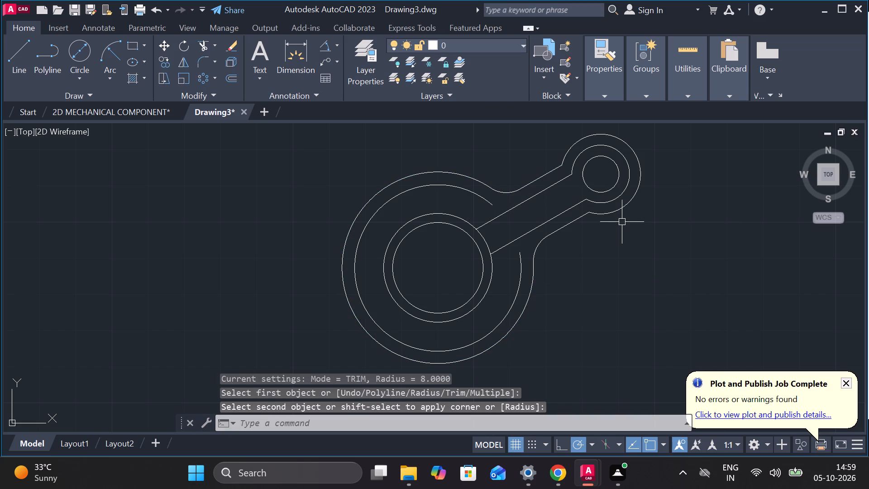
{"action": "key", "text": "Escape"}
Extend both outer arm lines to the second large circle, and extend that circle's two ends to the inner arm lines.
{"action": "type", "text": "ex"}
{"action": "key", "text": "Return"}
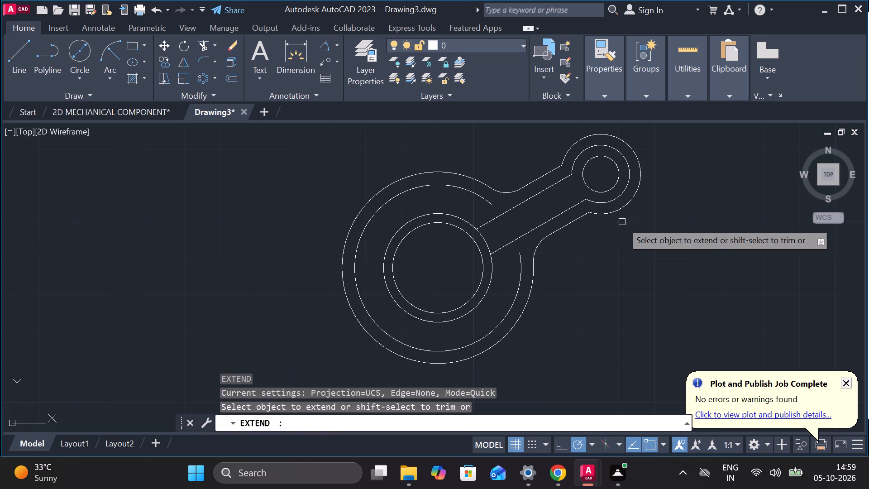
{"action": "left_click", "coordinate": [558, 232]}
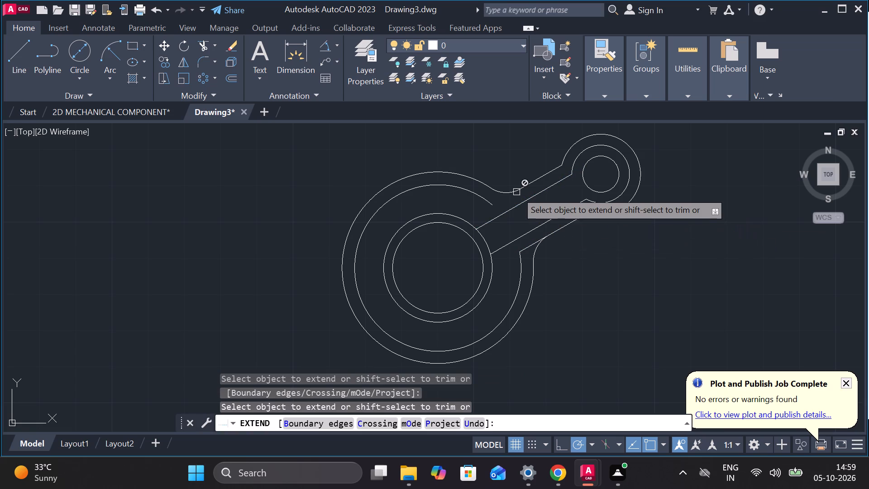
{"action": "left_click", "coordinate": [523, 186]}
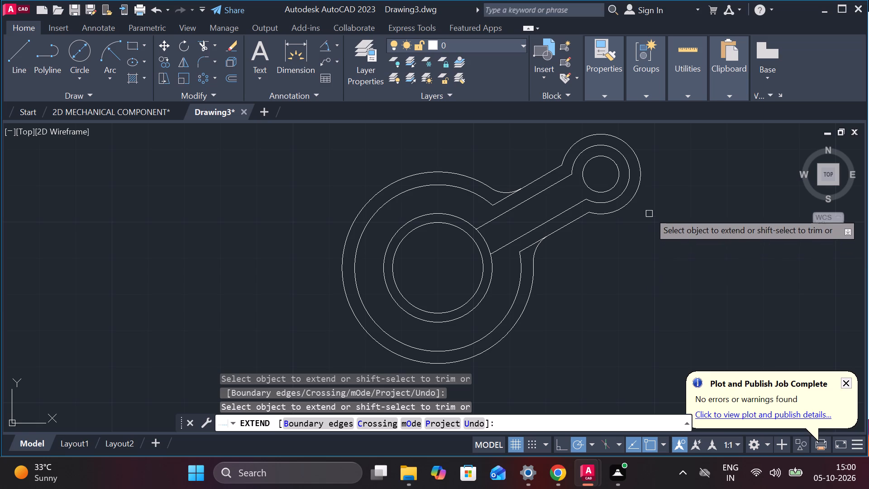
{"action": "scroll", "coordinate": [615, 236], "scroll_direction": "up", "scroll_amount": 1}
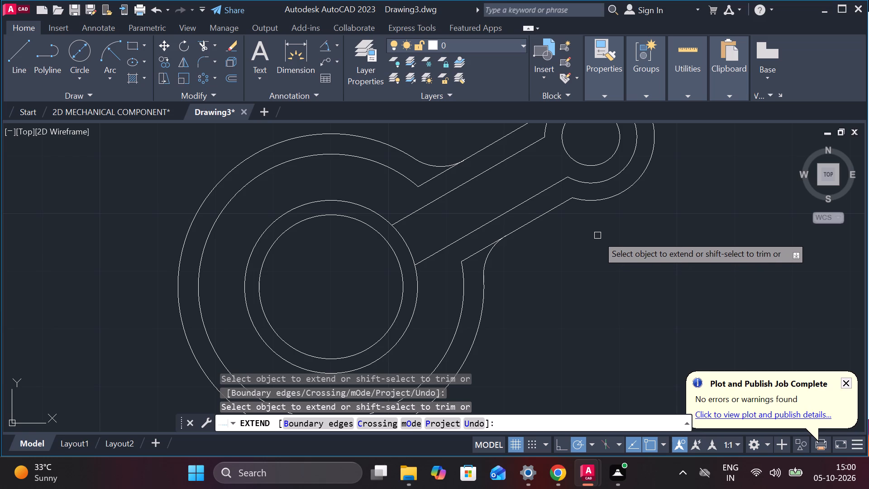
{"action": "left_click", "coordinate": [402, 173]}
{"action": "left_click", "coordinate": [464, 291]}
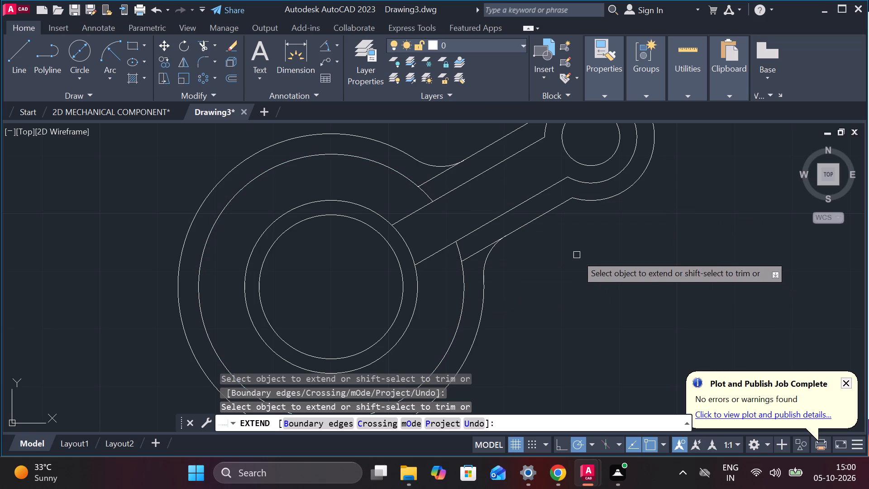
{"action": "key", "text": "Escape"}
Trim off the two outer arm line ends between the radius 8 fillets and the second large circle.
{"action": "type", "text": "tr"}
{"action": "key", "text": "Return"}
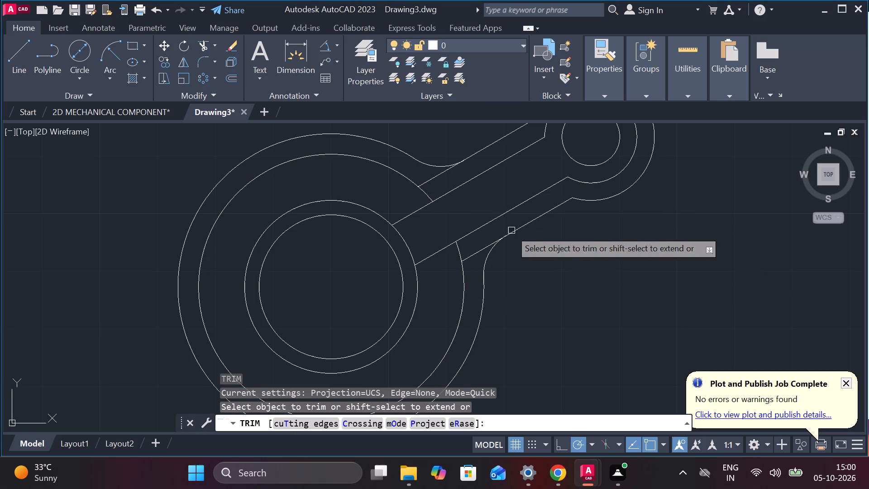
{"action": "left_click", "coordinate": [432, 180]}
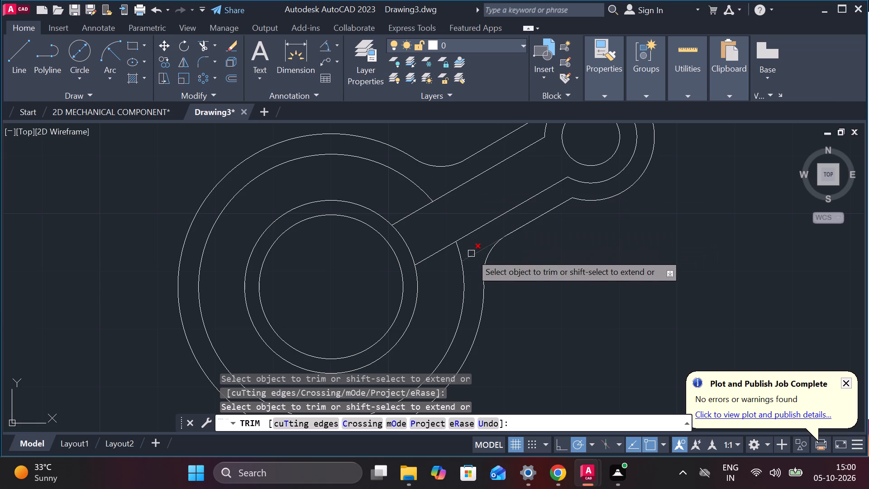
{"action": "left_click", "coordinate": [471, 254]}
{"action": "scroll", "coordinate": [573, 248], "scroll_direction": "down", "scroll_amount": 1}
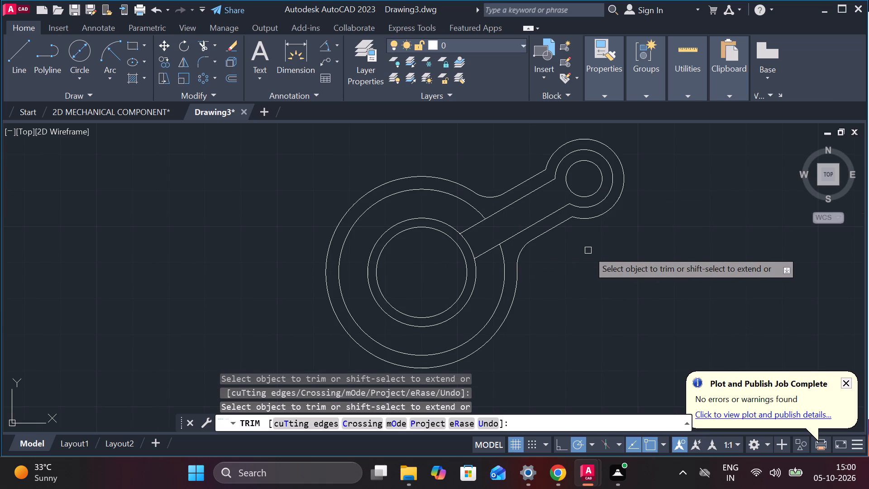
{"action": "key", "text": "Escape"}
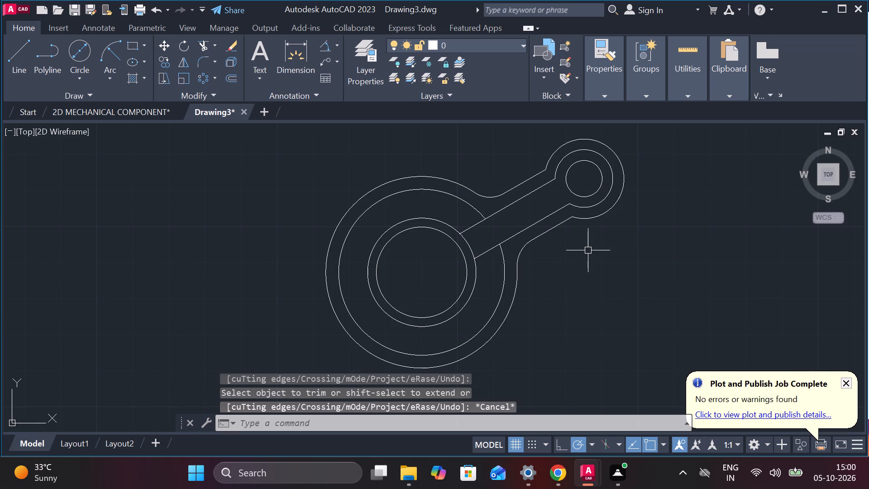
{"action": "scroll", "coordinate": [556, 257], "scroll_direction": "down", "scroll_amount": 1}
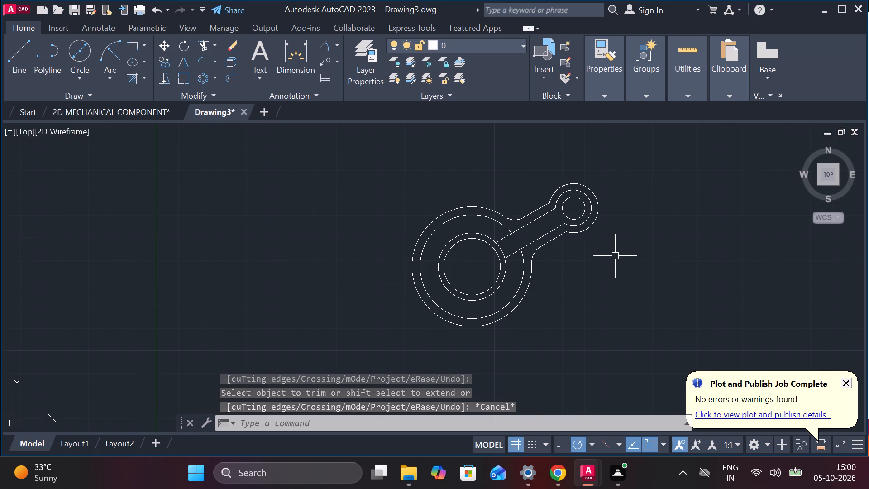
Mirror the arm lines and boss circles about the vertical axis through the central circles' centre, keeping the source objects.
{"action": "key", "text": "Escape"}
{"action": "left_click", "coordinate": [613, 281]}
{"action": "left_click", "coordinate": [550, 185]}
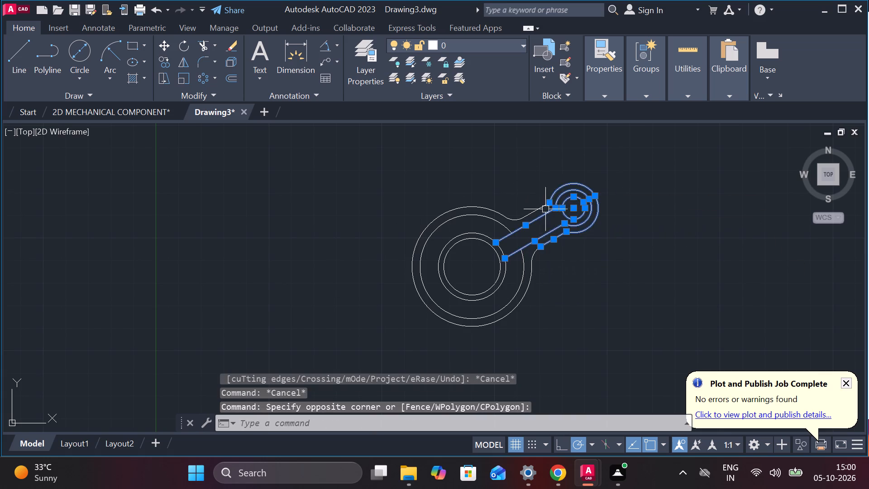
{"action": "scroll", "coordinate": [537, 210], "scroll_direction": "up", "scroll_amount": 2}
{"action": "left_click", "coordinate": [518, 217]}
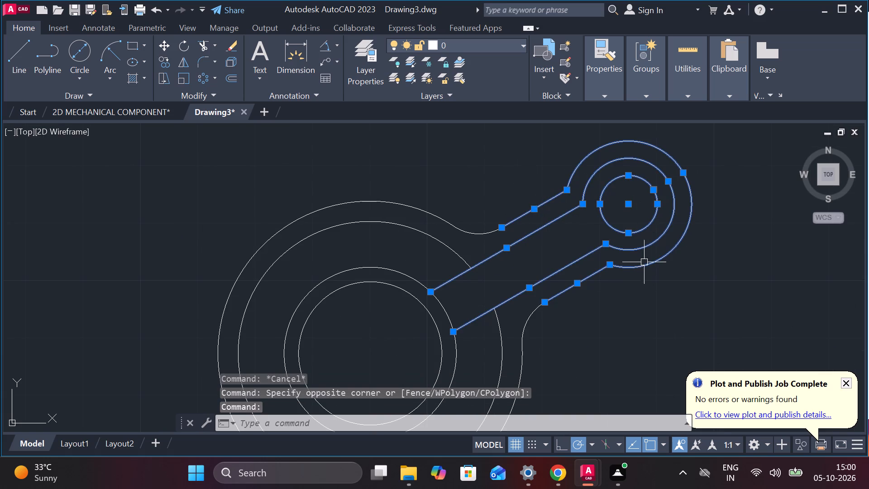
{"action": "scroll", "coordinate": [633, 270], "scroll_direction": "down", "scroll_amount": 2}
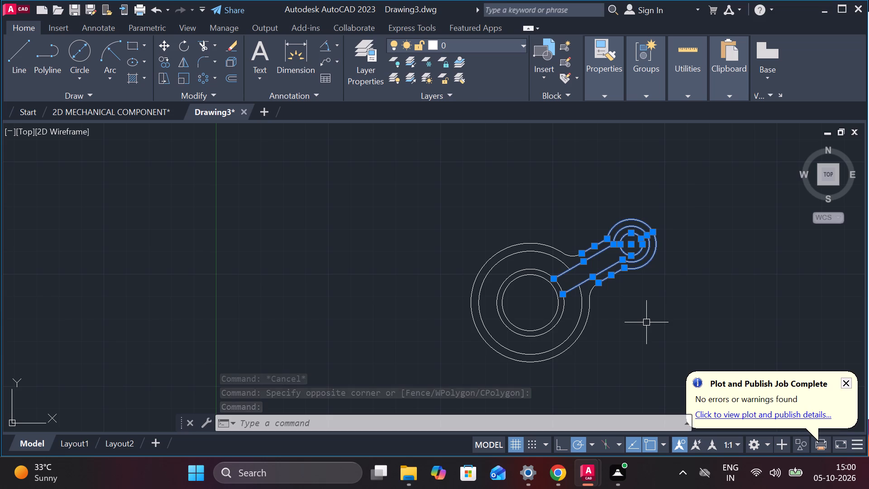
{"action": "type", "text": "mi"}
{"action": "key", "text": "Return"}
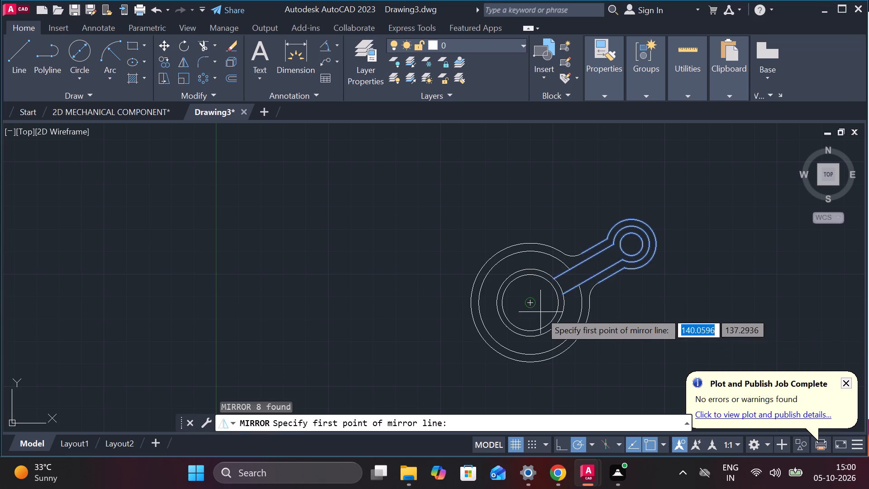
{"action": "left_click", "coordinate": [531, 300]}
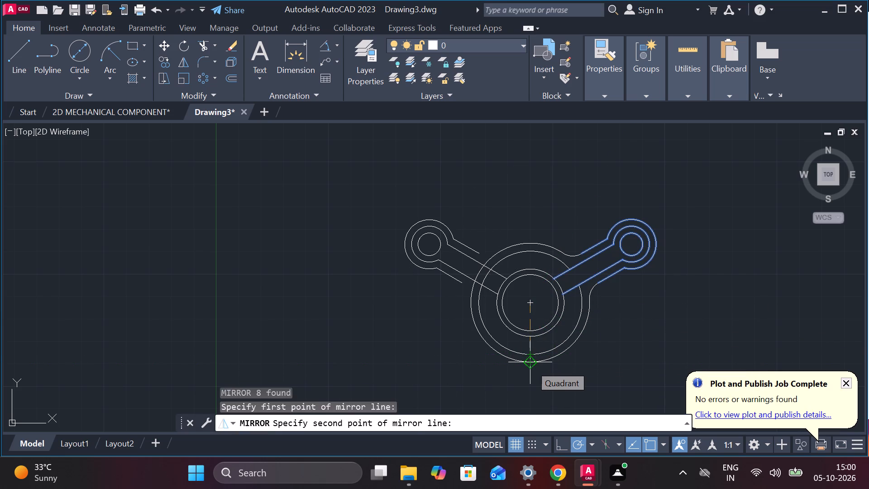
{"action": "scroll", "coordinate": [530, 365], "scroll_direction": "up", "scroll_amount": 2}
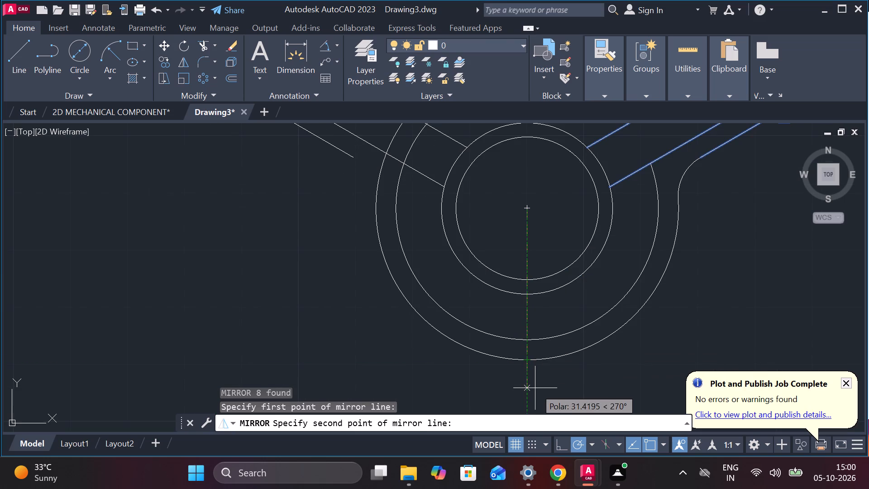
{"action": "left_click", "coordinate": [535, 388]}
{"action": "left_click_drag", "start_coordinate": [564, 439], "coordinate": [535, 388]}
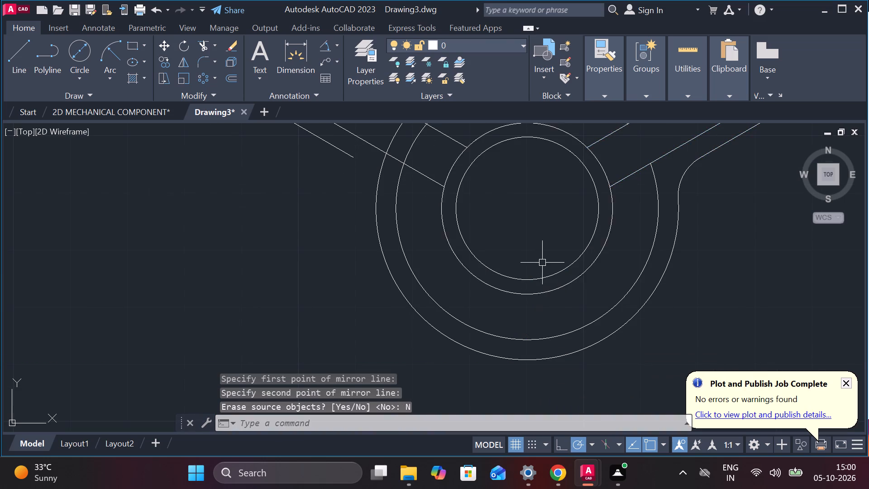
{"action": "scroll", "coordinate": [542, 263], "scroll_direction": "down", "scroll_amount": 1}
{"action": "key", "text": "Escape"}
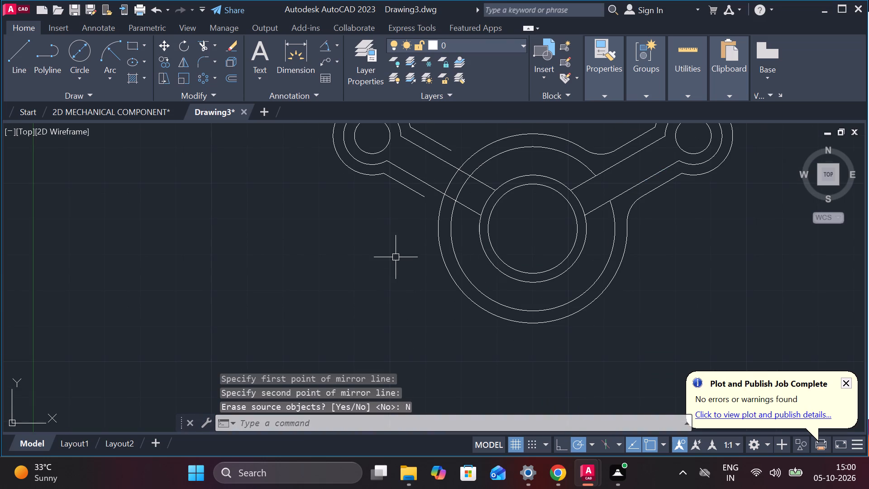
Extend both outer lines of the mirrored upper-left arm to the outermost large circle.
{"action": "type", "text": "ex"}
{"action": "key", "text": "Return"}
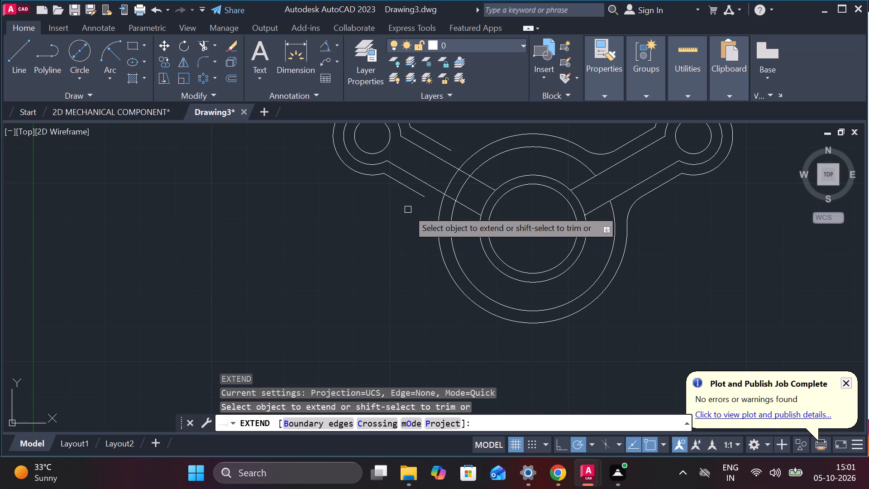
{"action": "left_click", "coordinate": [412, 195]}
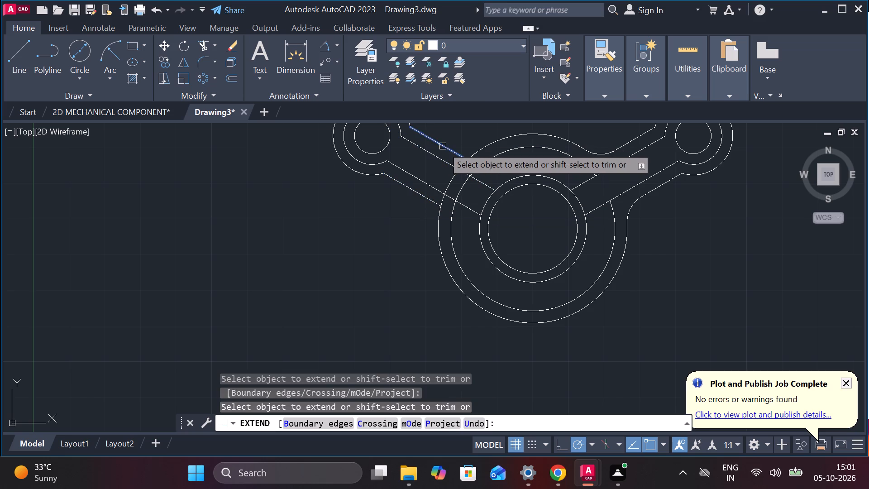
{"action": "left_click", "coordinate": [443, 146]}
{"action": "middle_click_drag", "start_coordinate": [685, 272], "coordinate": [661, 296]}
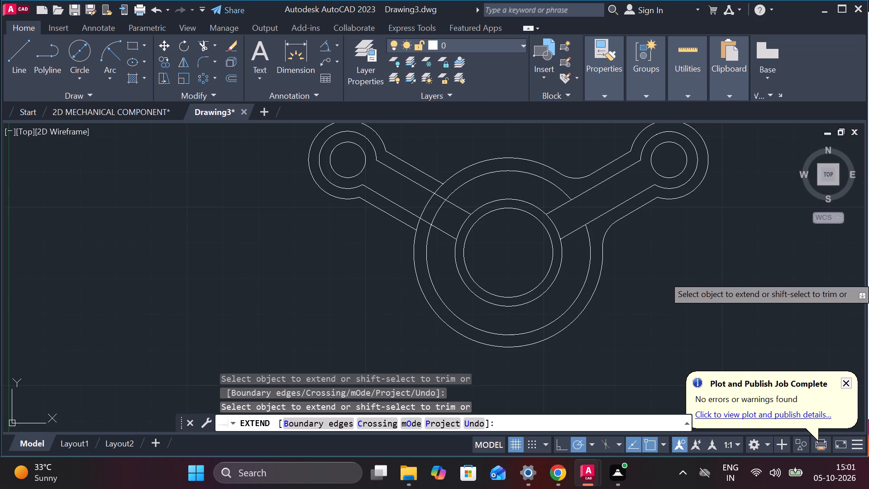
{"action": "key", "text": "Escape"}
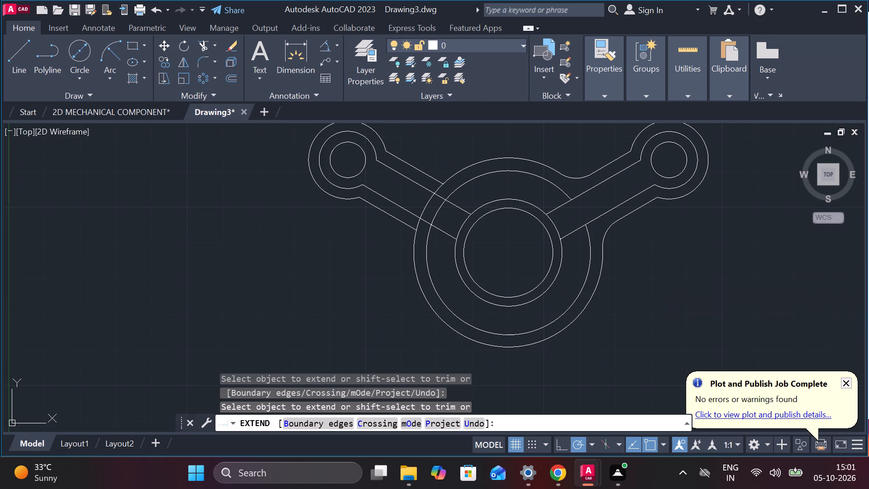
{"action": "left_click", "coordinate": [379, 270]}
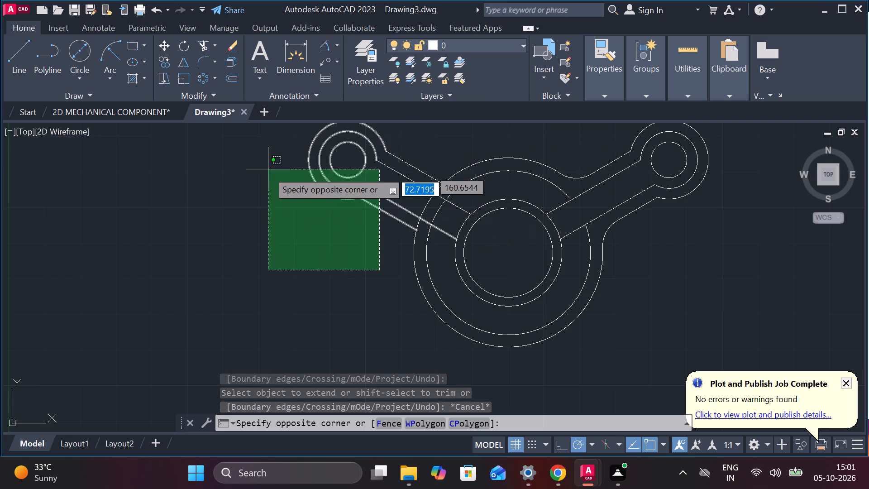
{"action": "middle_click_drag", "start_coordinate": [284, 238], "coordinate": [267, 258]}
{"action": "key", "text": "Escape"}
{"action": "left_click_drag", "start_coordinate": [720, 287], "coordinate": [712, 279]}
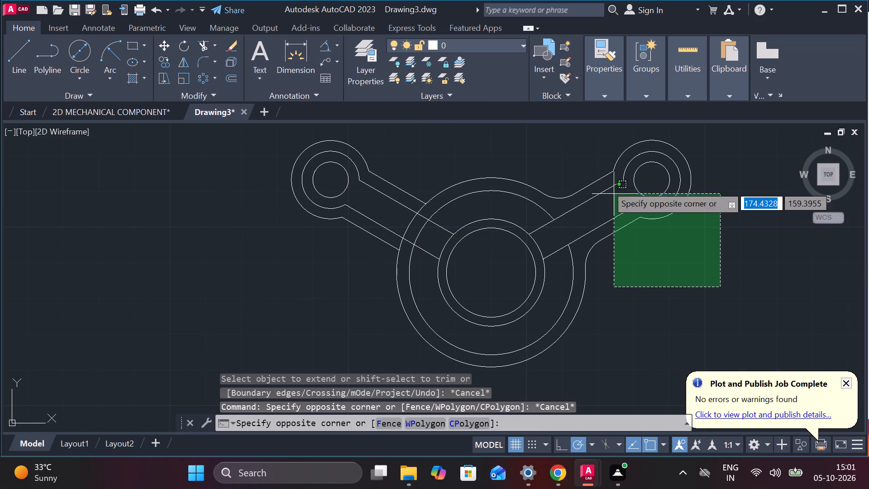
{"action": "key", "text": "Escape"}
Mirror both upper arms with their boss circles about the horizontal axis through the central circles' centre, keeping the source objects.
{"action": "middle_click_drag", "start_coordinate": [695, 189], "coordinate": [594, 228]}
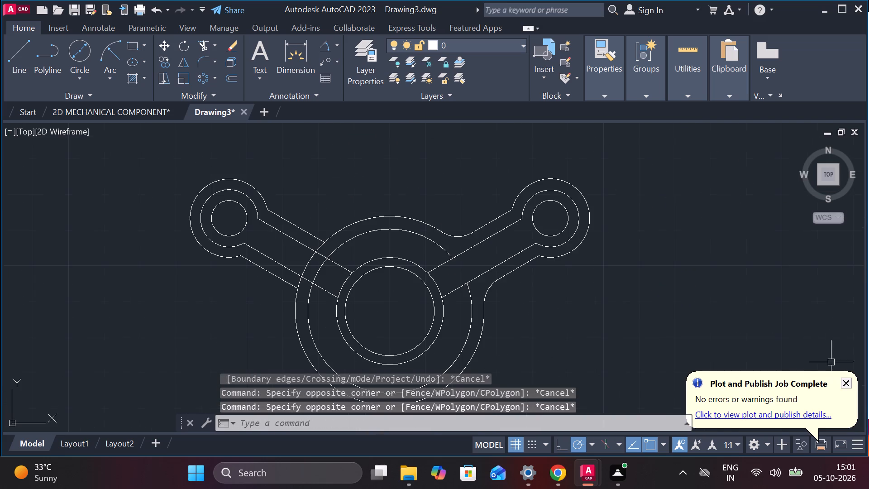
{"action": "left_click_drag", "start_coordinate": [827, 355], "coordinate": [804, 334]}
{"action": "left_click", "coordinate": [514, 130]}
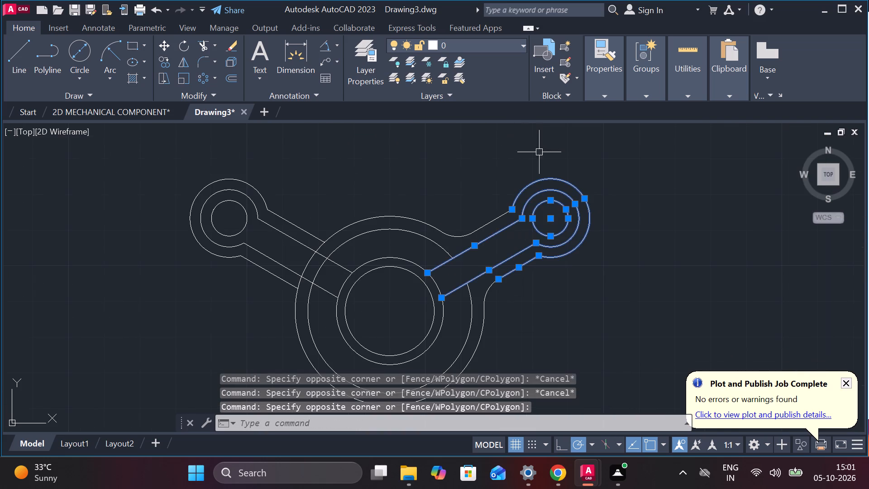
{"action": "left_click", "coordinate": [493, 221]}
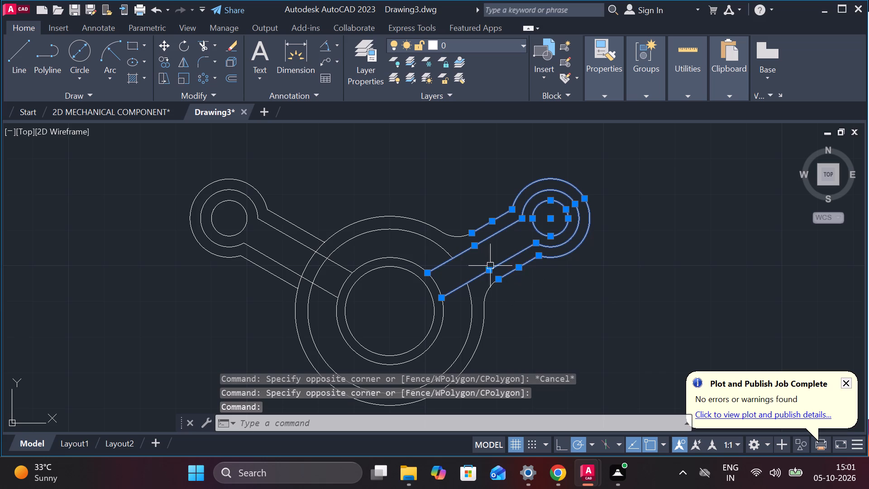
{"action": "middle_click_drag", "start_coordinate": [536, 297], "coordinate": [558, 288]}
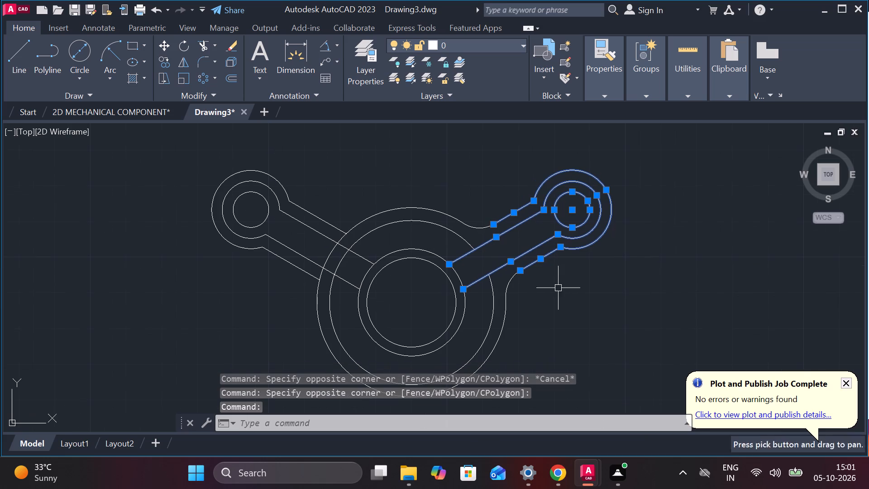
{"action": "left_click_drag", "start_coordinate": [180, 150], "coordinate": [198, 150]}
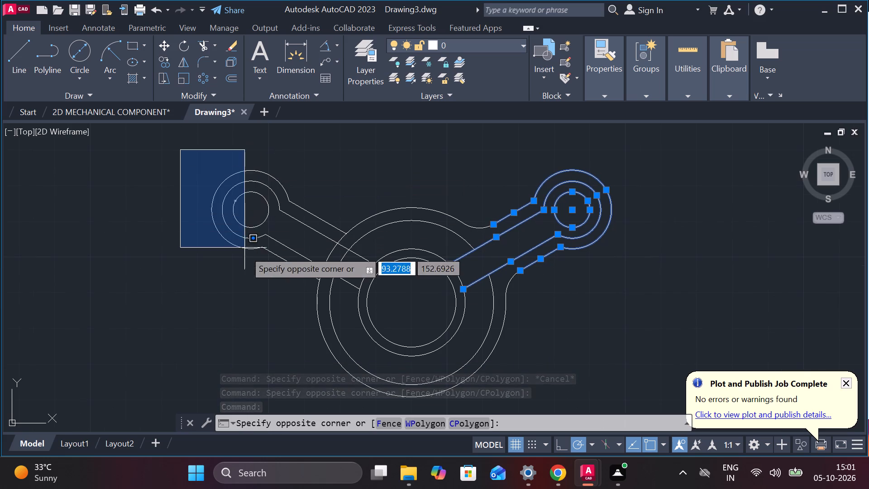
{"action": "left_click", "coordinate": [292, 317]}
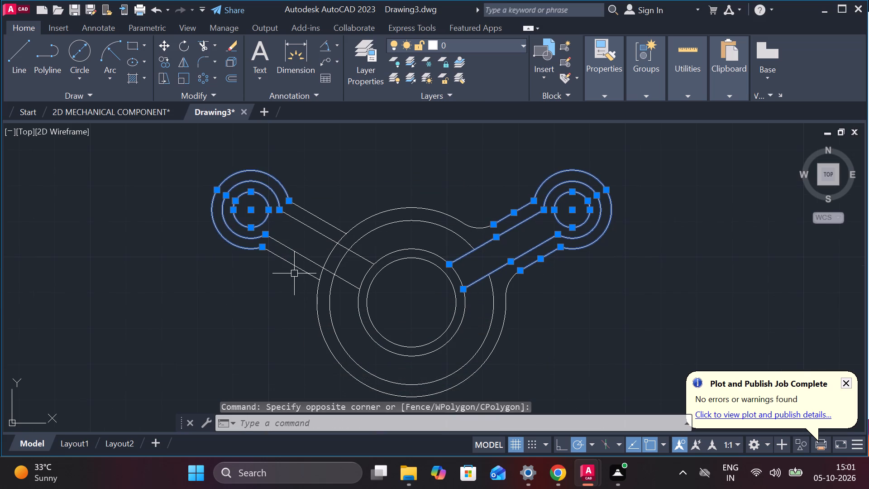
{"action": "left_click", "coordinate": [293, 267]}
{"action": "left_click", "coordinate": [299, 256]}
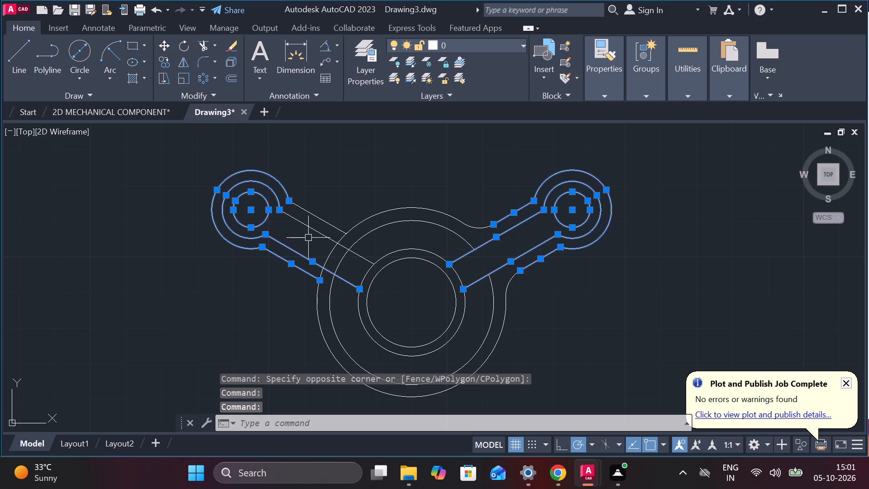
{"action": "left_click", "coordinate": [313, 235]}
{"action": "left_click", "coordinate": [321, 216]}
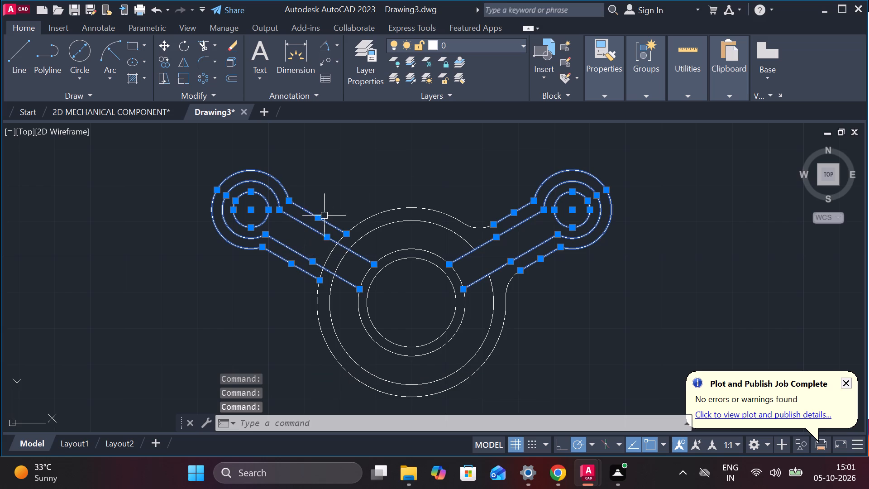
{"action": "type", "text": "mi"}
{"action": "key", "text": "Return"}
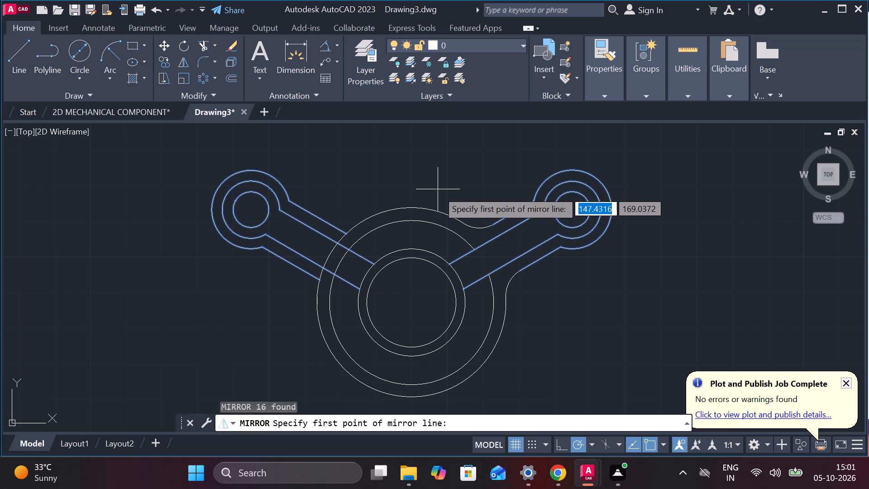
{"action": "left_click", "coordinate": [413, 302]}
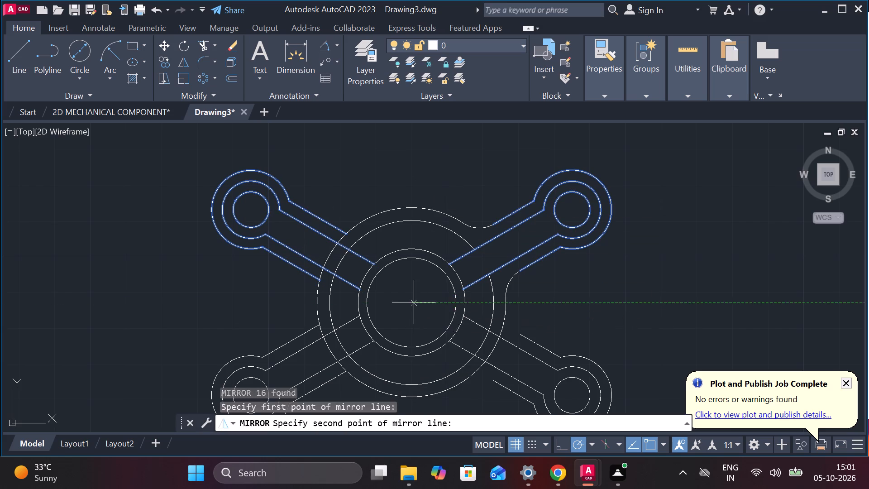
{"action": "left_click", "coordinate": [573, 309]}
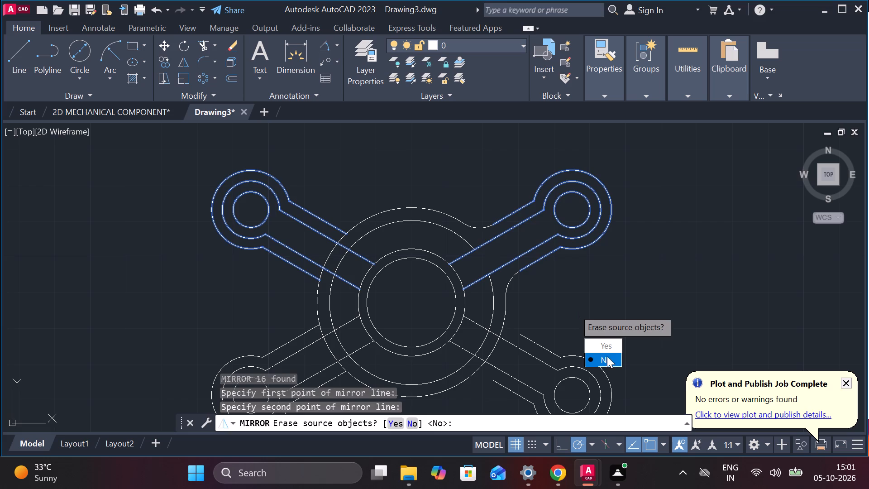
{"action": "left_click_drag", "start_coordinate": [607, 356], "coordinate": [573, 309]}
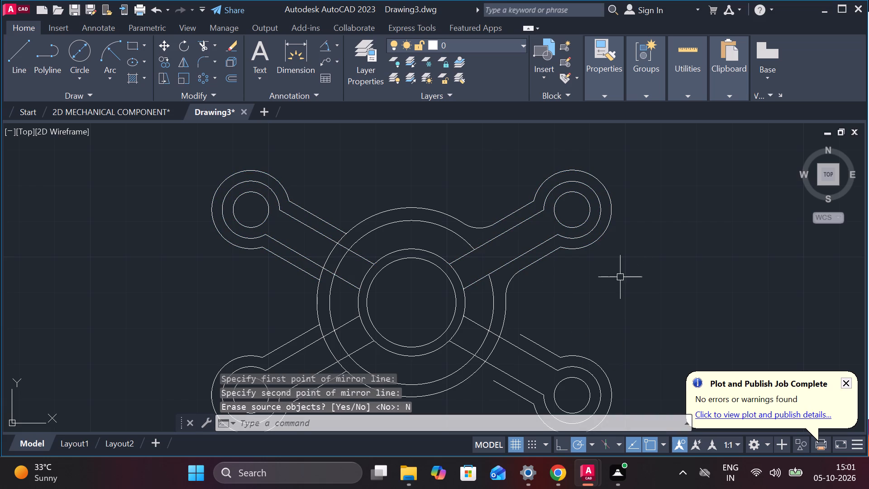
{"action": "key", "text": "Escape"}
Extend both outer lines of the lower-right arm to the outermost large circle.
{"action": "type", "text": "ex"}
{"action": "key", "text": "Return"}
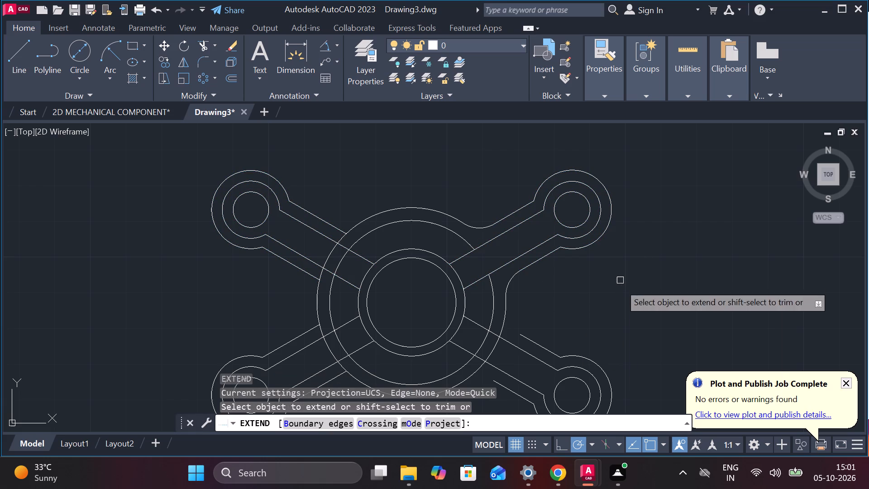
{"action": "left_click", "coordinate": [535, 343]}
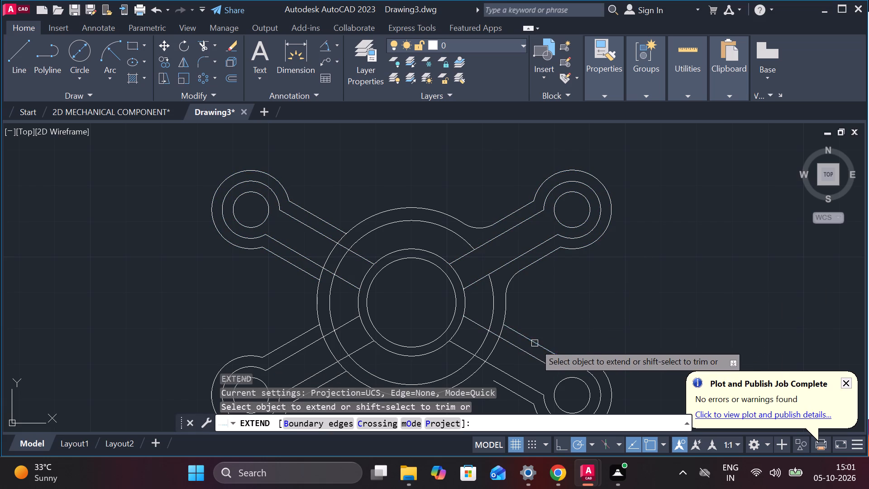
{"action": "left_click", "coordinate": [510, 389]}
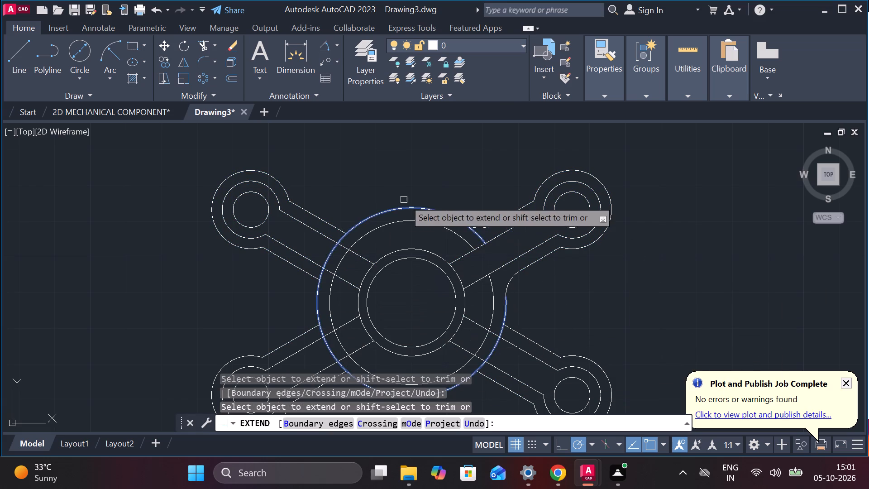
{"action": "middle_click_drag", "start_coordinate": [476, 164], "coordinate": [516, 124]}
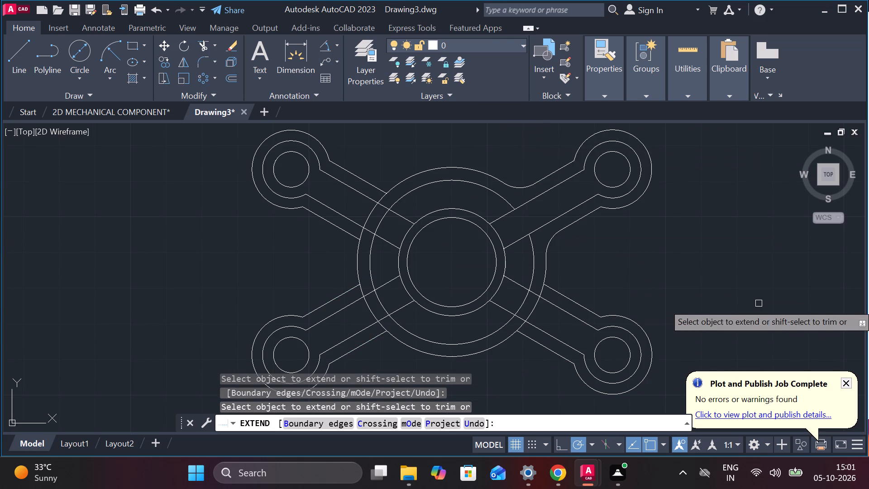
{"action": "key", "text": "Escape"}
Trim the outermost large circle where it crosses between each outer and inner line of the upper-left, lower-left and lower-right arms.
{"action": "type", "text": "tr"}
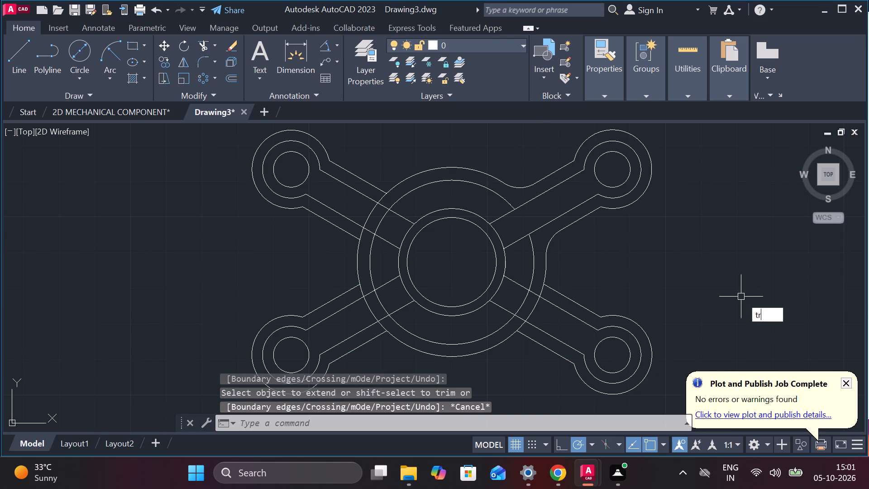
{"action": "key", "text": "Return"}
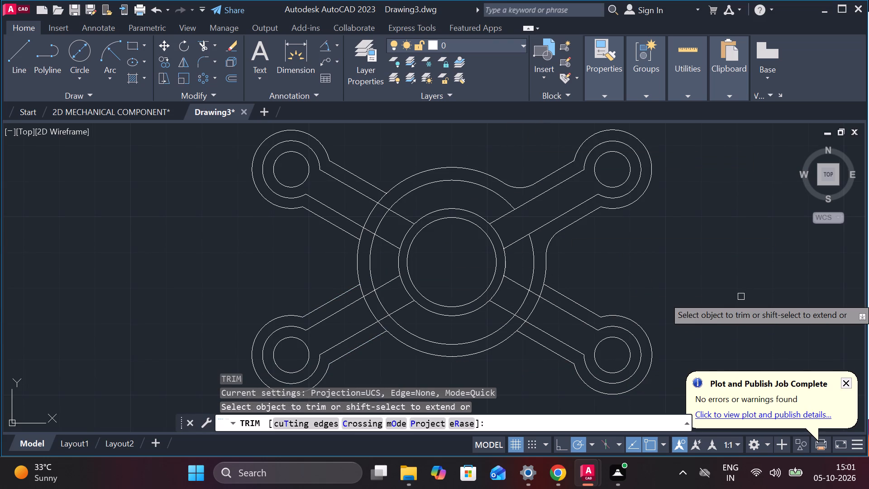
{"action": "scroll", "coordinate": [353, 303], "scroll_direction": "up", "scroll_amount": 2}
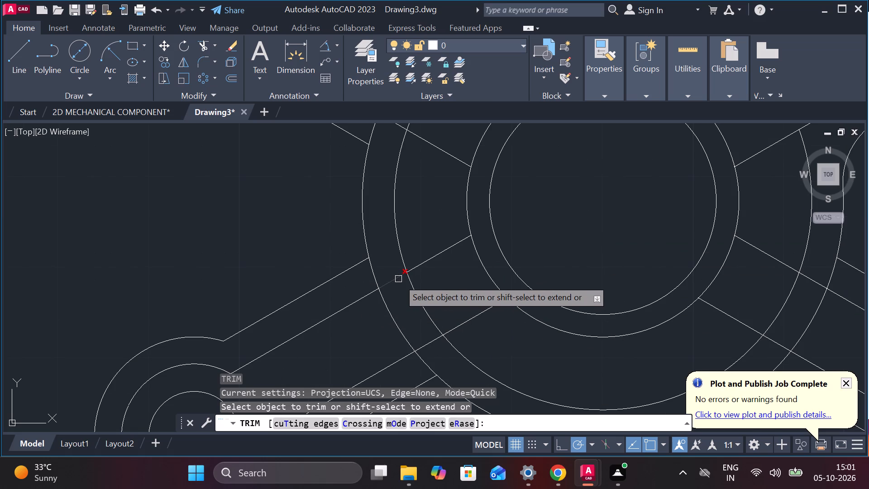
{"action": "scroll", "coordinate": [247, 227], "scroll_direction": "down", "scroll_amount": 2}
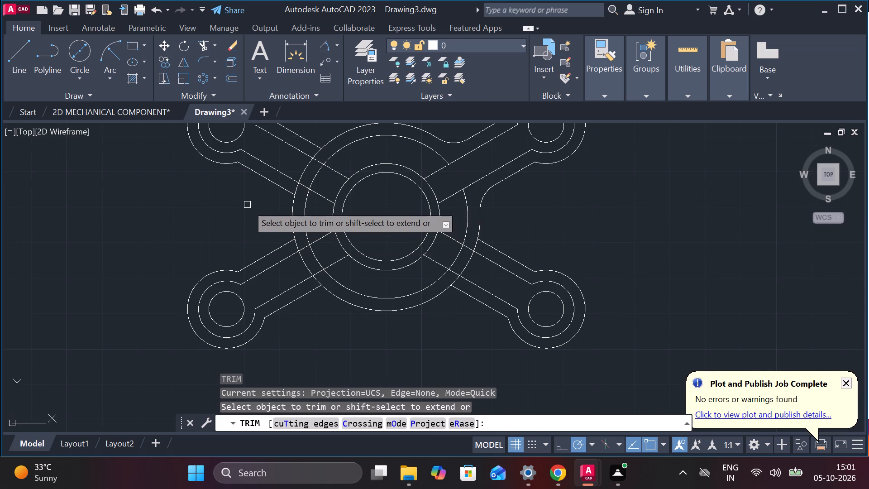
{"action": "scroll", "coordinate": [244, 201], "scroll_direction": "up", "scroll_amount": 1}
{"action": "left_click", "coordinate": [326, 178]}
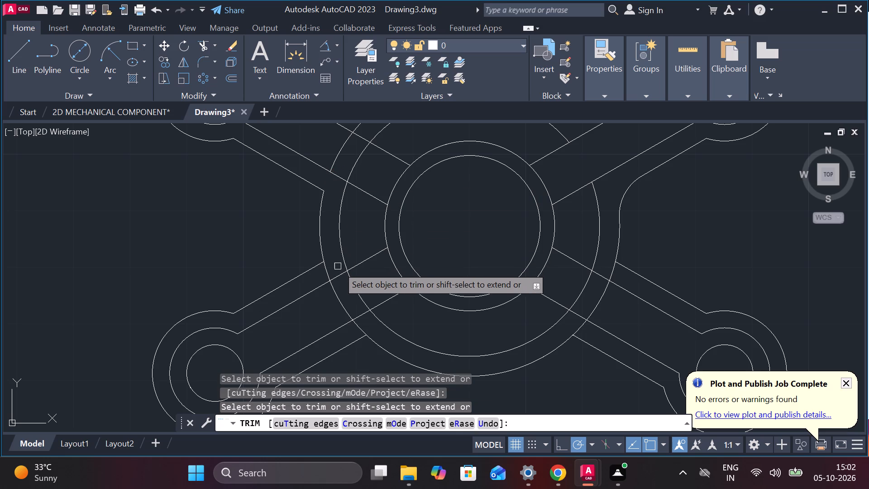
{"action": "left_click", "coordinate": [324, 272]}
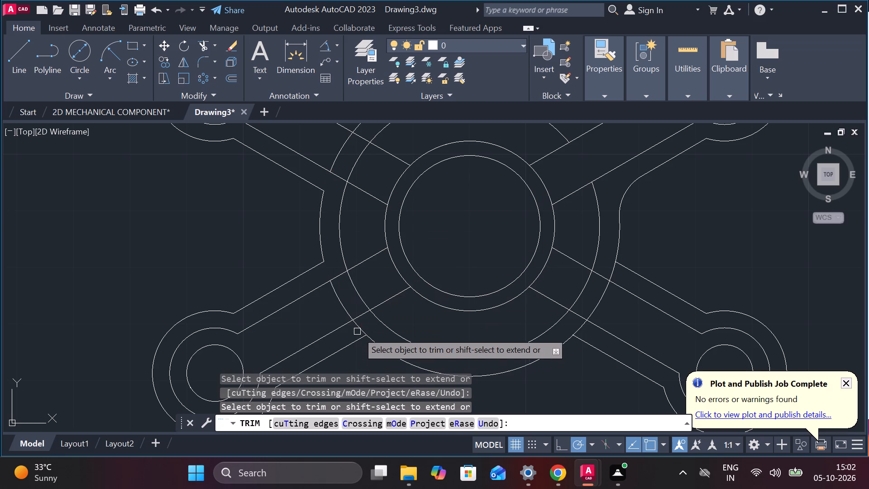
{"action": "left_click", "coordinate": [357, 331]}
{"action": "left_click", "coordinate": [584, 329]}
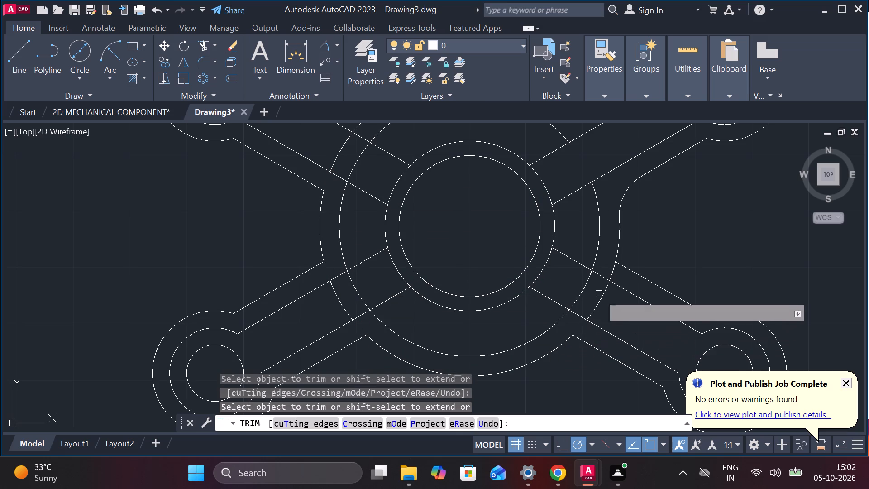
{"action": "left_click", "coordinate": [611, 270]}
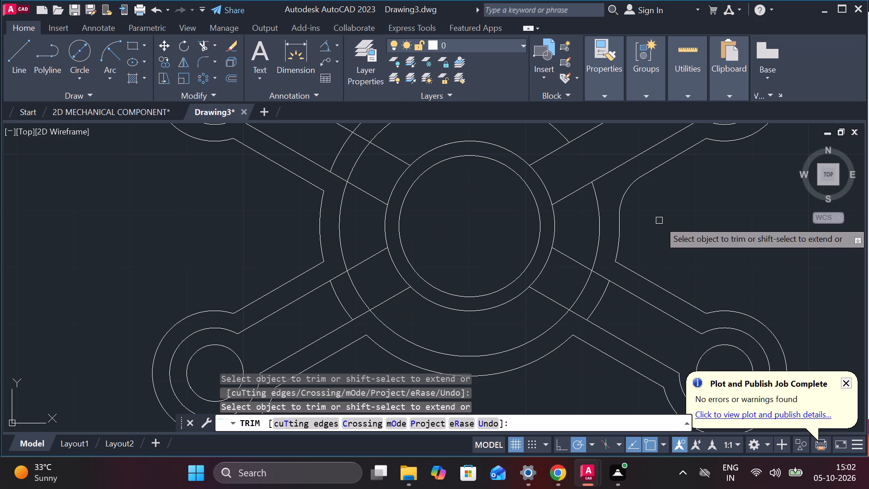
{"action": "middle_click_drag", "start_coordinate": [659, 263], "coordinate": [660, 356]}
{"action": "scroll", "coordinate": [675, 247], "scroll_direction": "down", "scroll_amount": 1}
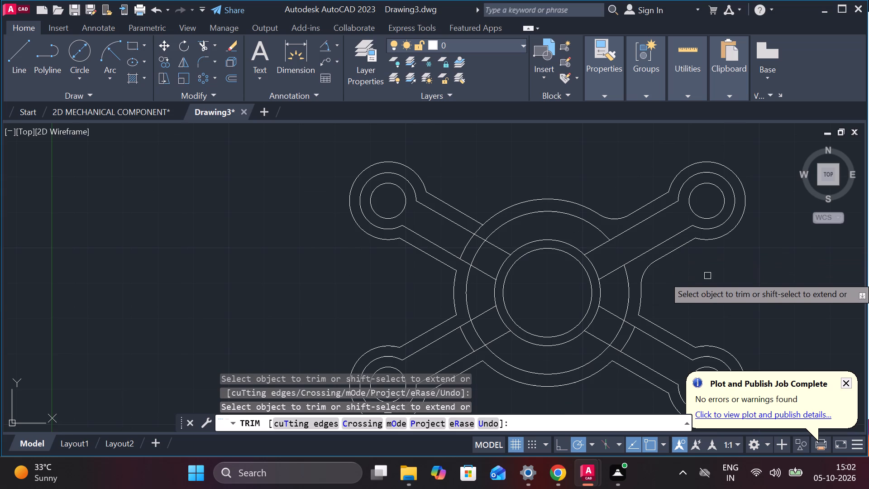
{"action": "scroll", "coordinate": [476, 221], "scroll_direction": "up", "scroll_amount": 3}
{"action": "left_click", "coordinate": [486, 248]}
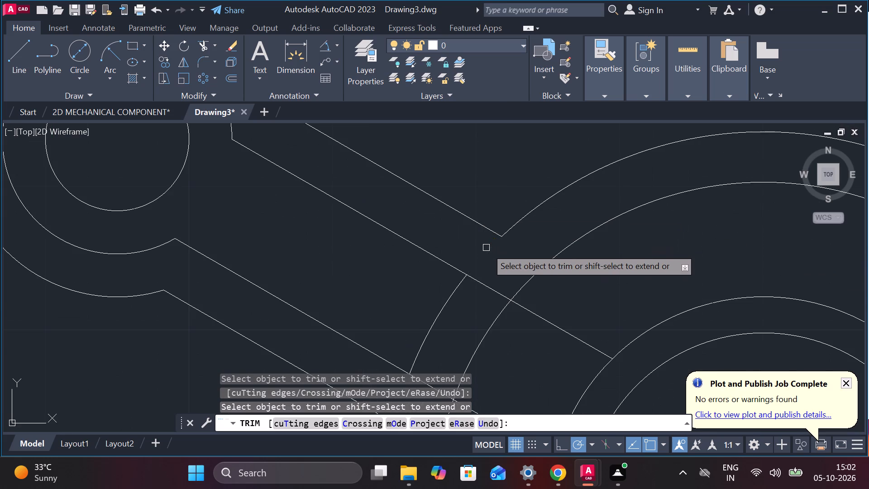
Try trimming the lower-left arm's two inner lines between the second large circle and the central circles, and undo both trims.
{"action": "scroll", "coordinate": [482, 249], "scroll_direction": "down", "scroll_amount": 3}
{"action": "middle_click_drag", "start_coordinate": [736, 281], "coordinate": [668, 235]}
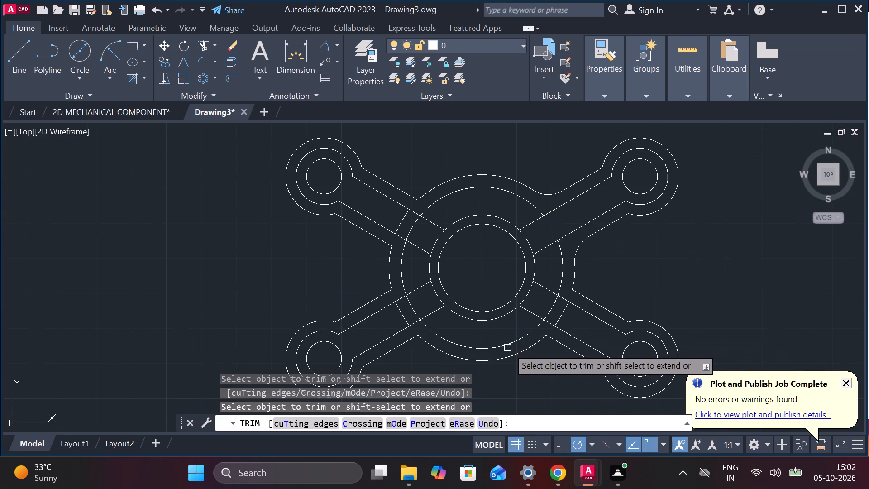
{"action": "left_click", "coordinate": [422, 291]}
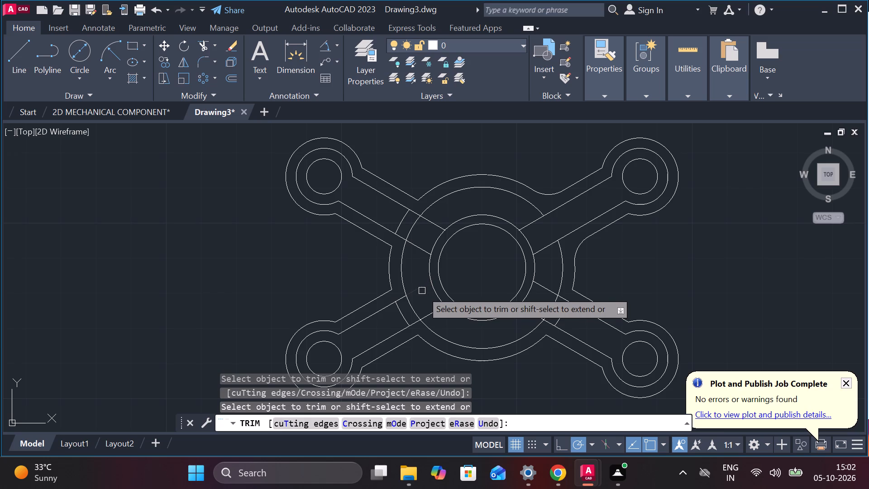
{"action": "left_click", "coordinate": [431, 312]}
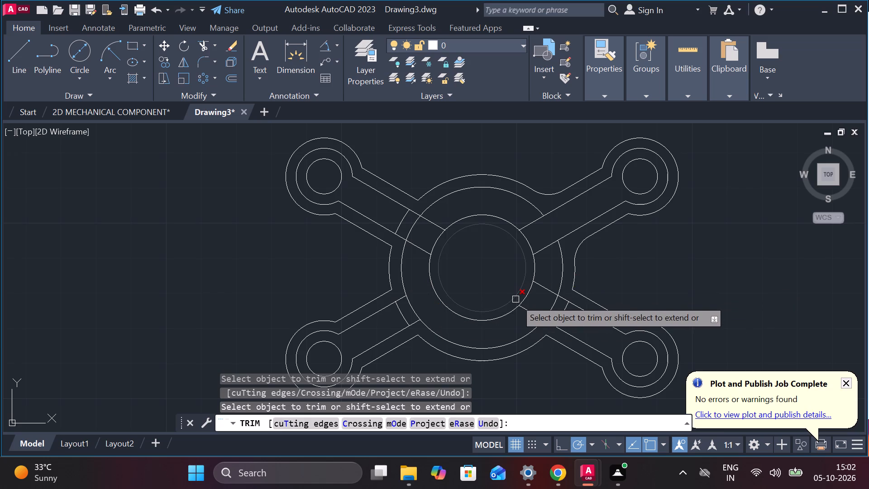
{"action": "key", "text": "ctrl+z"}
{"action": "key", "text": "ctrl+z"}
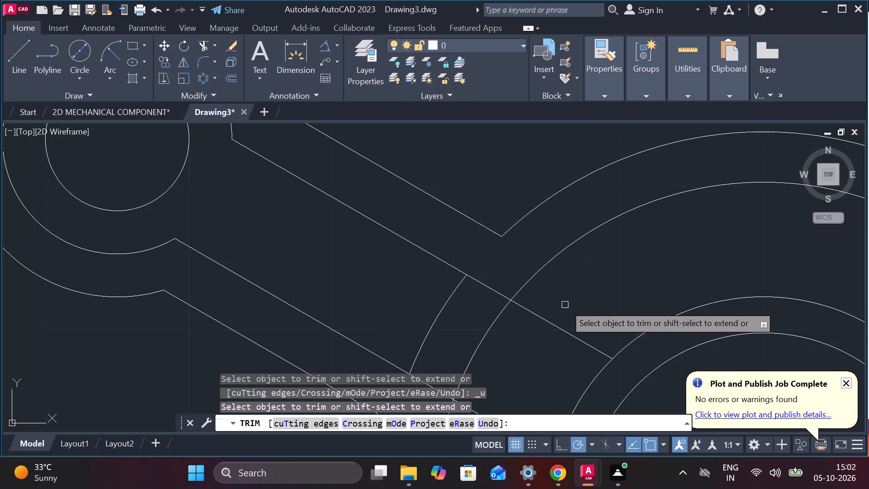
Trim away the remaining arcs of both large circles between the inner lines of the lower-right, lower-left and upper-left arms.
{"action": "scroll", "coordinate": [548, 298], "scroll_direction": "down", "scroll_amount": 3}
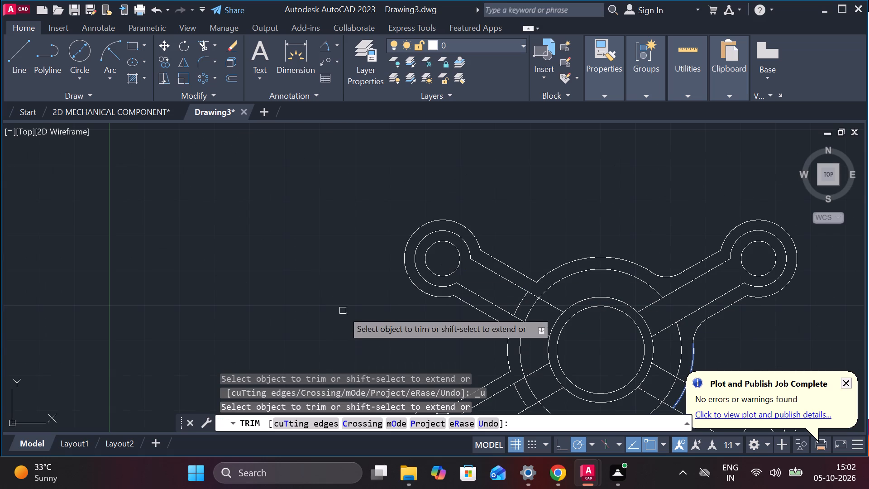
{"action": "middle_click_drag", "start_coordinate": [324, 311], "coordinate": [193, 185]}
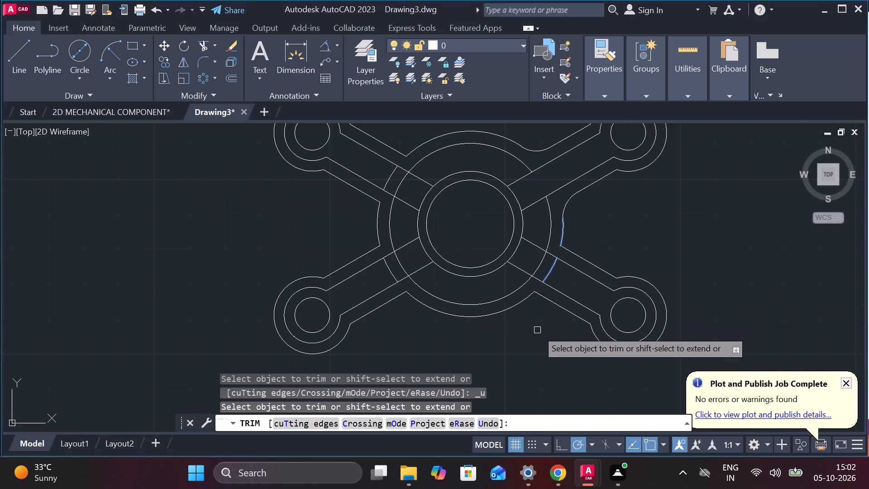
{"action": "left_click", "coordinate": [550, 268]}
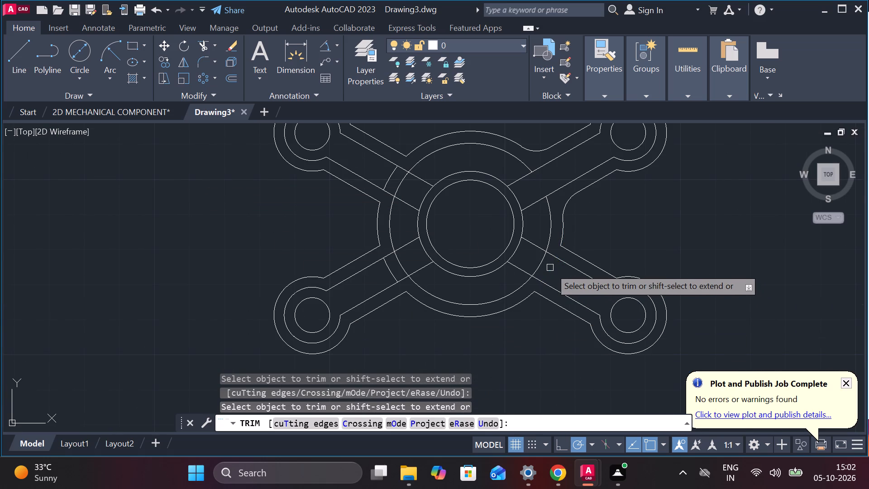
{"action": "left_click", "coordinate": [392, 268]}
{"action": "left_click_drag", "start_coordinate": [412, 263], "coordinate": [401, 268]}
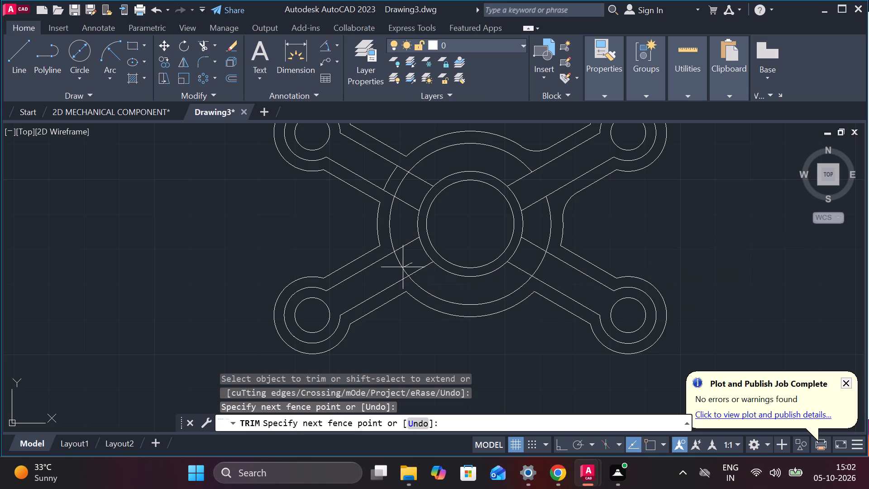
{"action": "left_click_drag", "start_coordinate": [401, 268], "coordinate": [381, 273]}
{"action": "left_click_drag", "start_coordinate": [569, 278], "coordinate": [544, 262]}
{"action": "left_click_drag", "start_coordinate": [544, 262], "coordinate": [543, 262]}
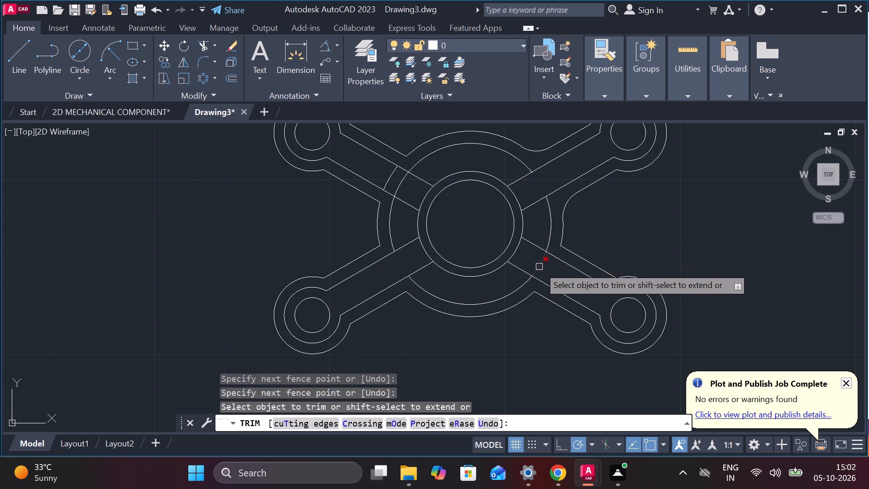
{"action": "left_click", "coordinate": [539, 267]}
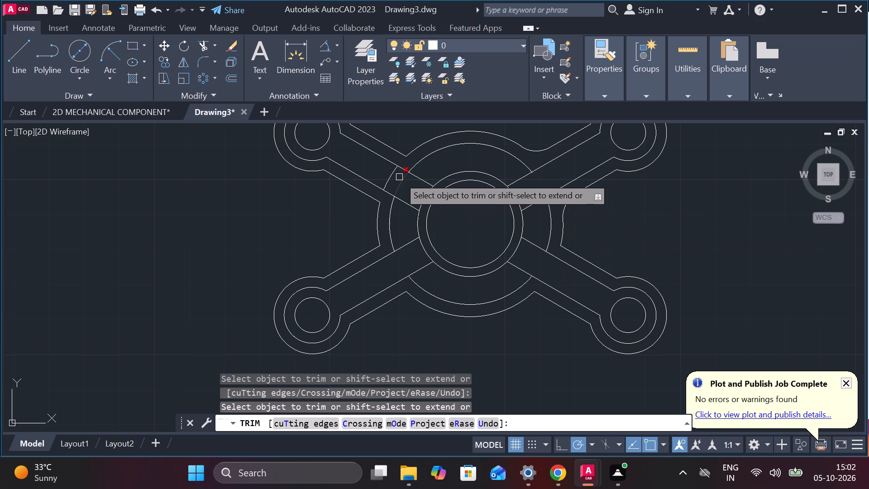
{"action": "left_click", "coordinate": [399, 177]}
{"action": "left_click", "coordinate": [391, 175]}
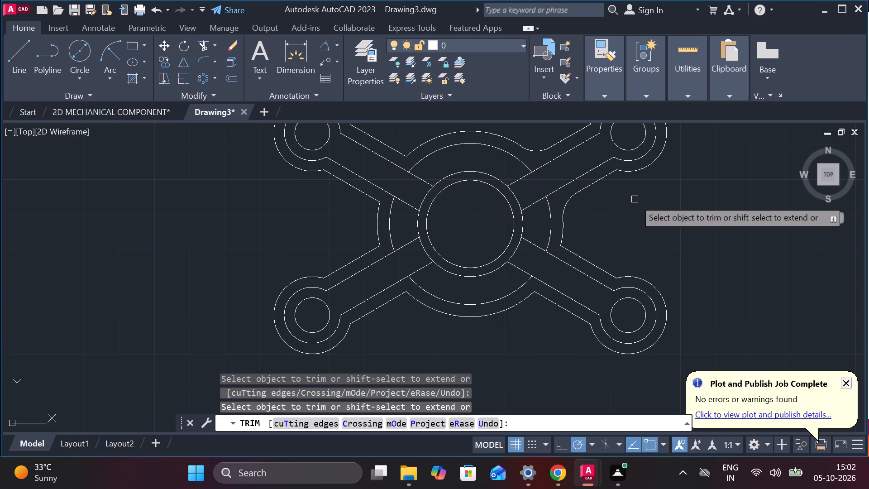
{"action": "scroll", "coordinate": [635, 199], "scroll_direction": "down", "scroll_amount": 2}
{"action": "scroll", "coordinate": [649, 198], "scroll_direction": "up", "scroll_amount": 2}
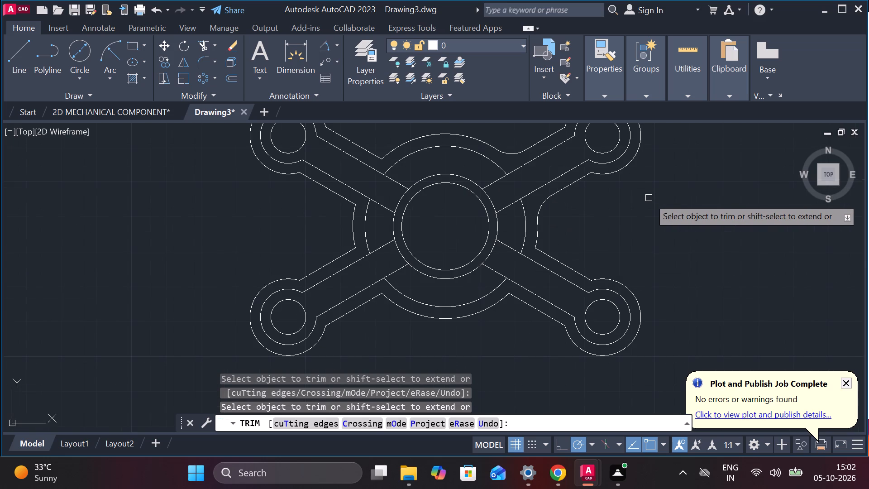
{"action": "key", "text": "Escape"}
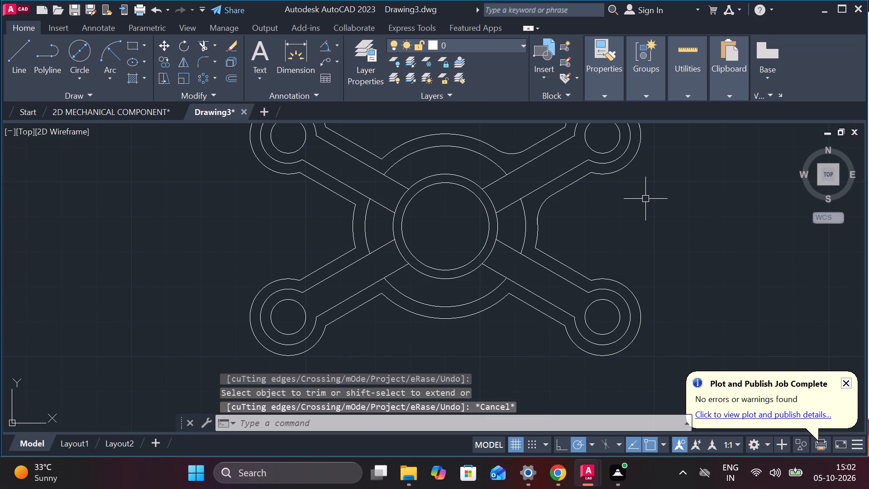
Using Fillet in Multiple mode with radius 8, round the lower outer lines of both lower arms into the outermost circle's bottom arc.
{"action": "key", "text": "f"}
{"action": "key", "text": "Return"}
{"action": "key", "text": "r"}
{"action": "key", "text": "Return"}
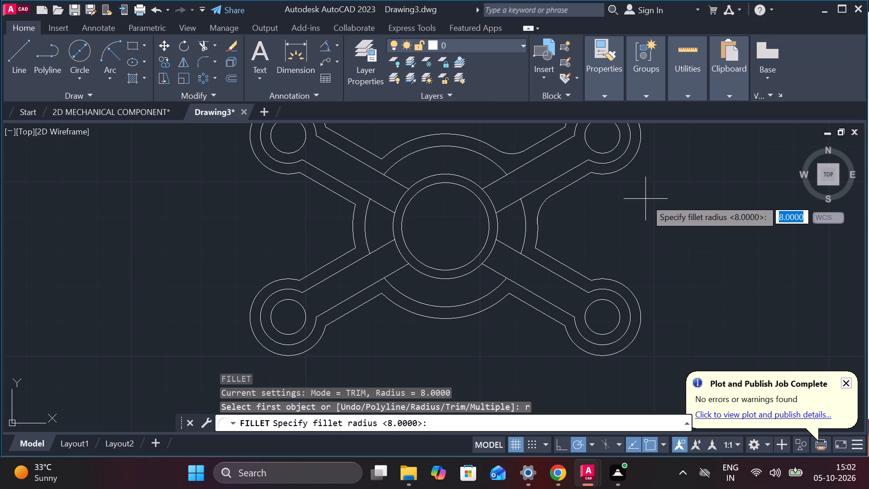
{"action": "key", "text": "Return"}
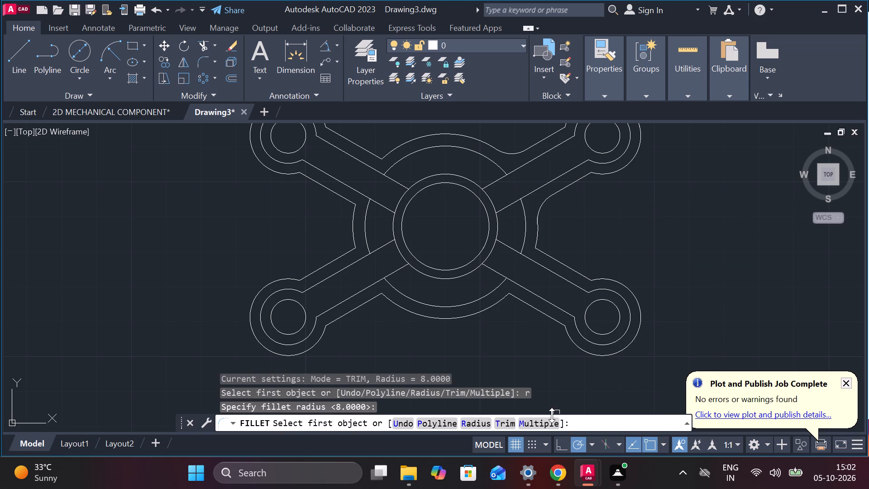
{"action": "left_click", "coordinate": [541, 423]}
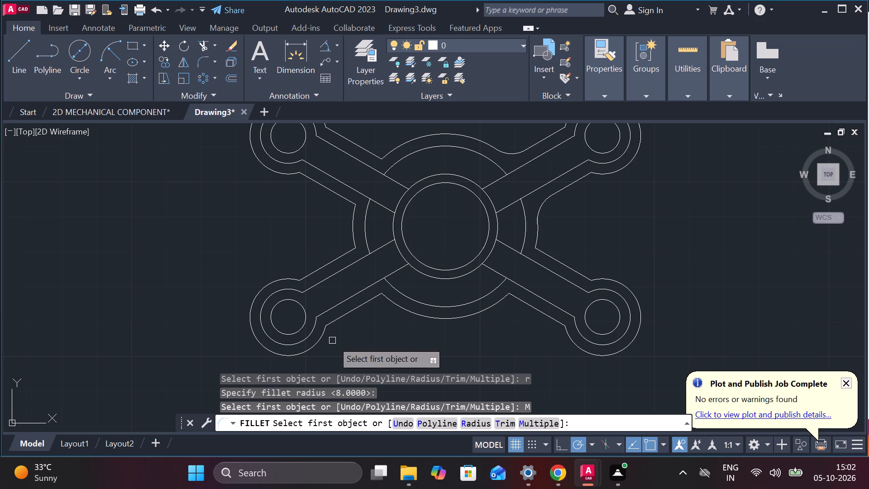
{"action": "left_click", "coordinate": [410, 314]}
{"action": "left_click", "coordinate": [370, 305]}
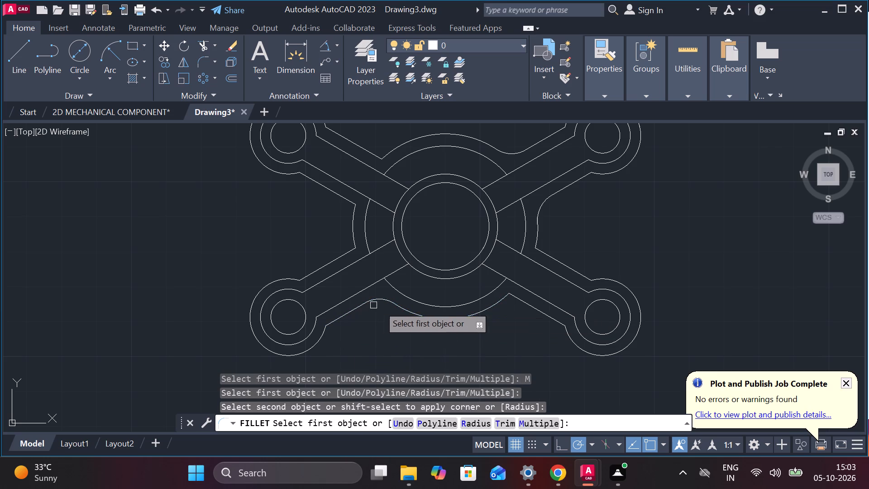
{"action": "left_click", "coordinate": [498, 302]}
{"action": "left_click", "coordinate": [522, 298]}
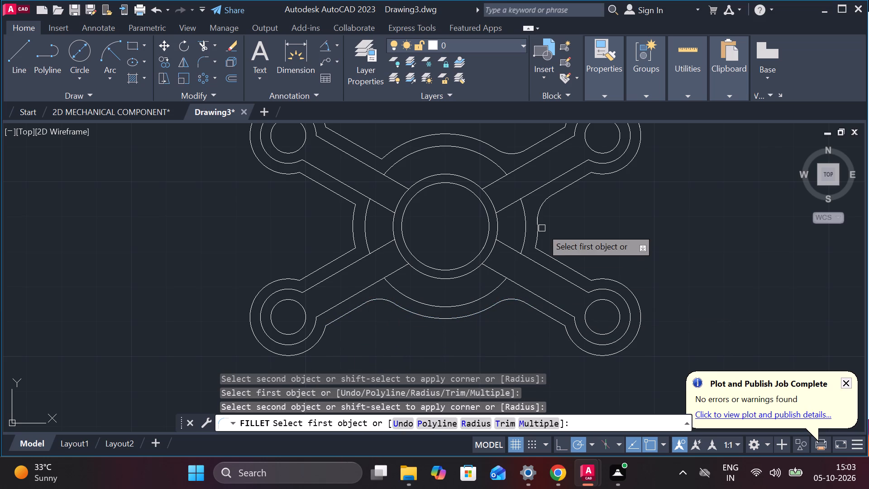
Fillet the outermost circle's side arcs with the lower-right arm's upper outer line, lower-left arm's upper outer line and upper-left arm's lower outer line, radius 8.
{"action": "left_click", "coordinate": [542, 228]}
{"action": "left_click", "coordinate": [540, 232]}
{"action": "left_click", "coordinate": [545, 253]}
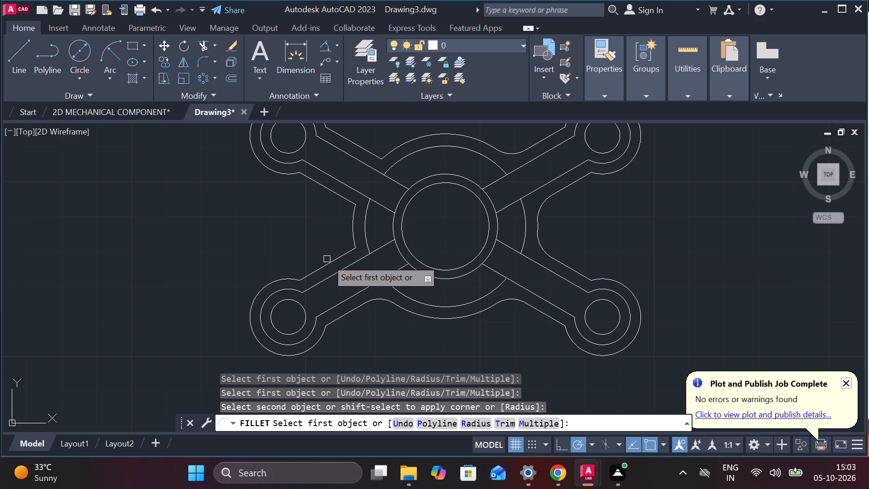
{"action": "left_click", "coordinate": [327, 259]}
{"action": "left_click", "coordinate": [334, 259]}
{"action": "left_click", "coordinate": [354, 231]}
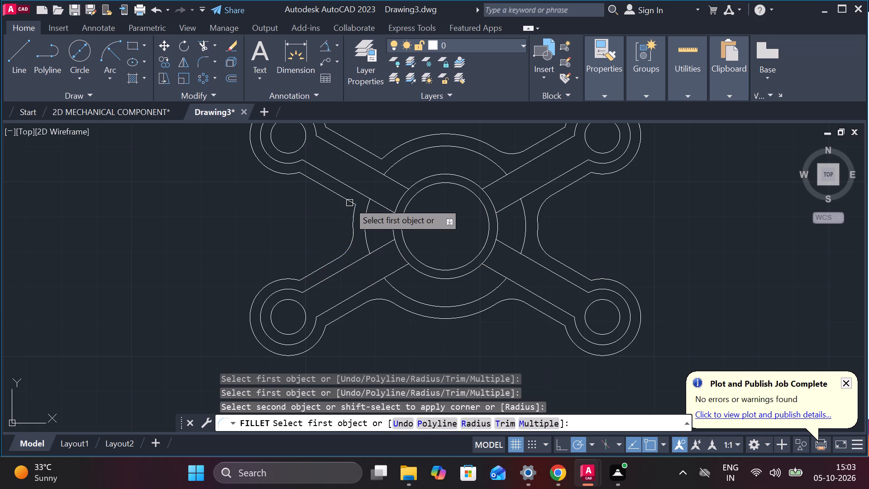
{"action": "left_click", "coordinate": [345, 196]}
{"action": "left_click", "coordinate": [353, 214]}
Fillet the upper-left arm's upper outer line with the outermost circle's top arc at radius 8.
{"action": "scroll", "coordinate": [315, 221], "scroll_direction": "down", "scroll_amount": 2}
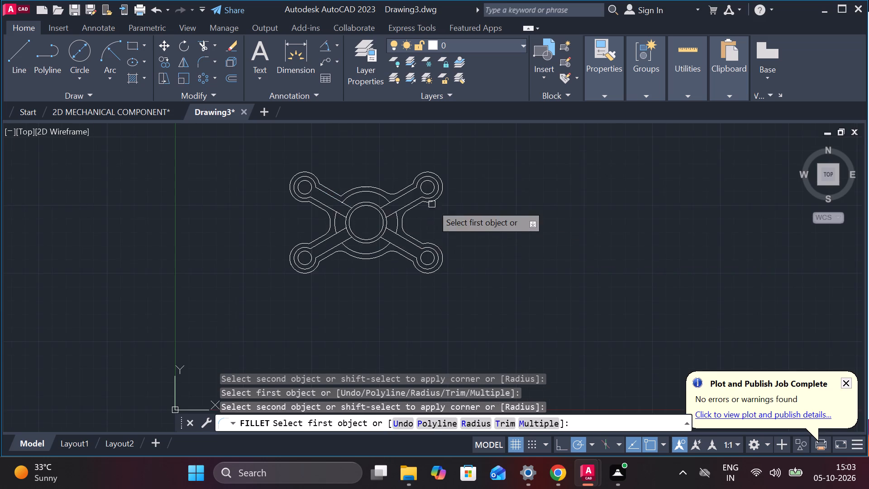
{"action": "scroll", "coordinate": [437, 190], "scroll_direction": "up", "scroll_amount": 3}
{"action": "middle_click_drag", "start_coordinate": [277, 159], "coordinate": [518, 243]}
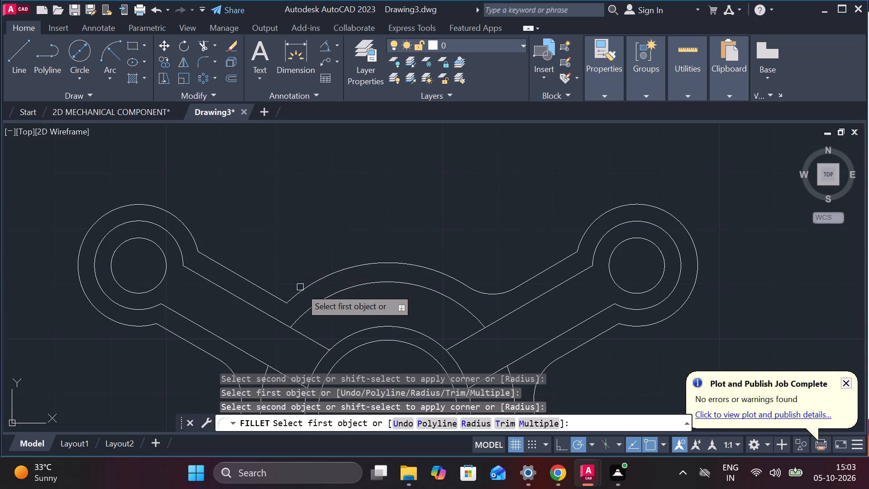
{"action": "left_click", "coordinate": [303, 290]}
{"action": "left_click", "coordinate": [275, 296]}
{"action": "scroll", "coordinate": [373, 263], "scroll_direction": "down", "scroll_amount": 4}
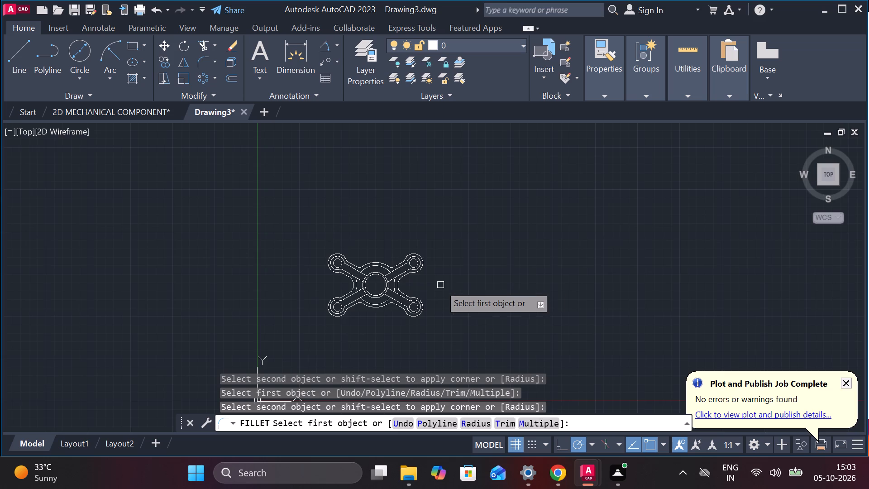
{"action": "scroll", "coordinate": [435, 285], "scroll_direction": "up", "scroll_amount": 2}
{"action": "middle_click_drag", "start_coordinate": [426, 284], "coordinate": [536, 268]}
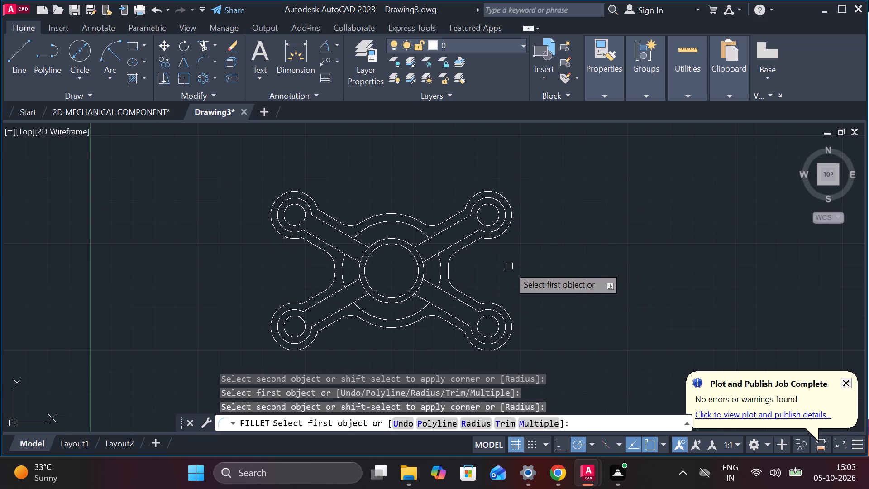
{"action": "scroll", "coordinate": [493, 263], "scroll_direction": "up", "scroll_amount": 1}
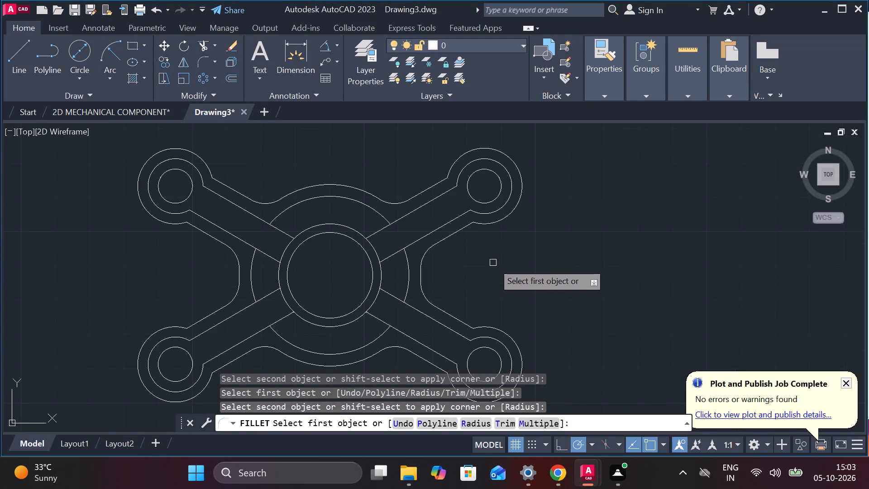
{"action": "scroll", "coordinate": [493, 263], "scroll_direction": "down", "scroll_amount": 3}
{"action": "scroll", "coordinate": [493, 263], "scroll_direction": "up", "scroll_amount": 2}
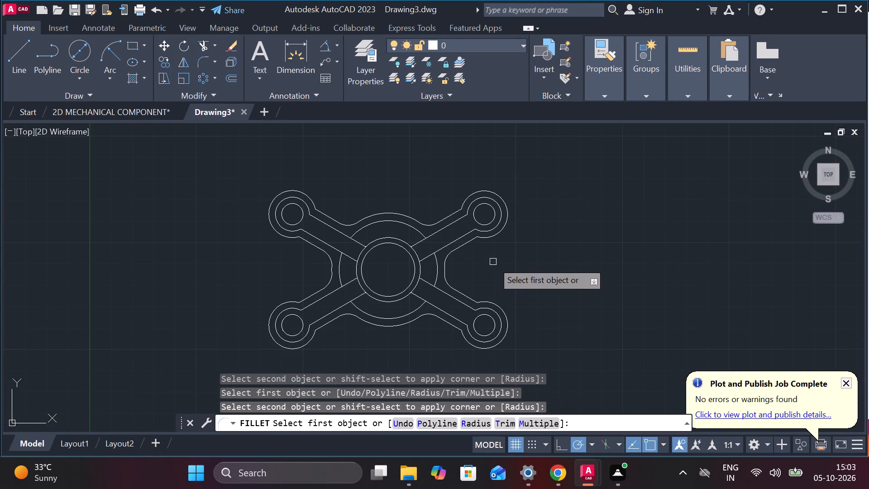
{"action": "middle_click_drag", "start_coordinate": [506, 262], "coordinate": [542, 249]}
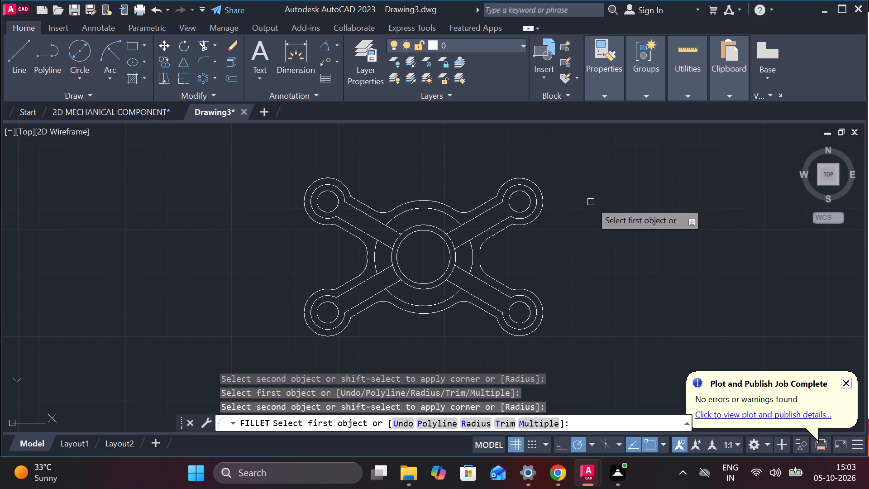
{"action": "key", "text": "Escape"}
Using Fillet in Multiple mode with radius 4, round all four corners where the lower-right arm's inner and outer lines meet its boss arcs.
{"action": "key", "text": "f"}
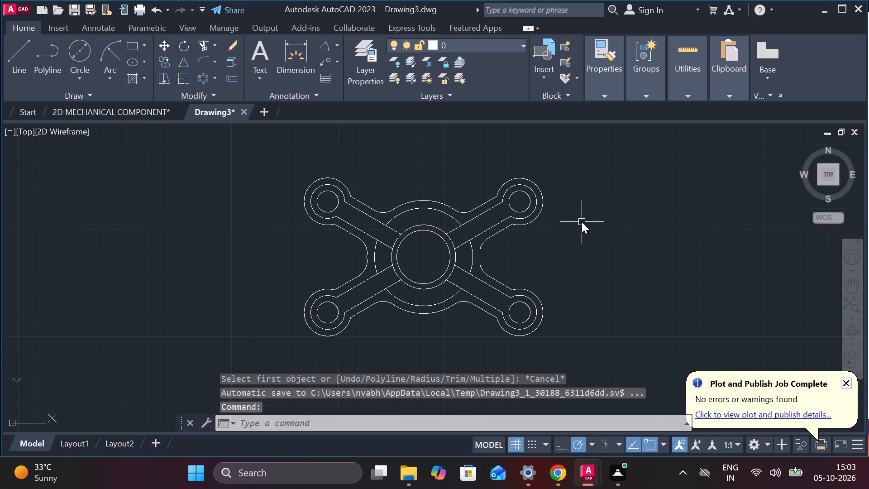
{"action": "key", "text": "Return"}
{"action": "key", "text": "r"}
{"action": "key", "text": "Return"}
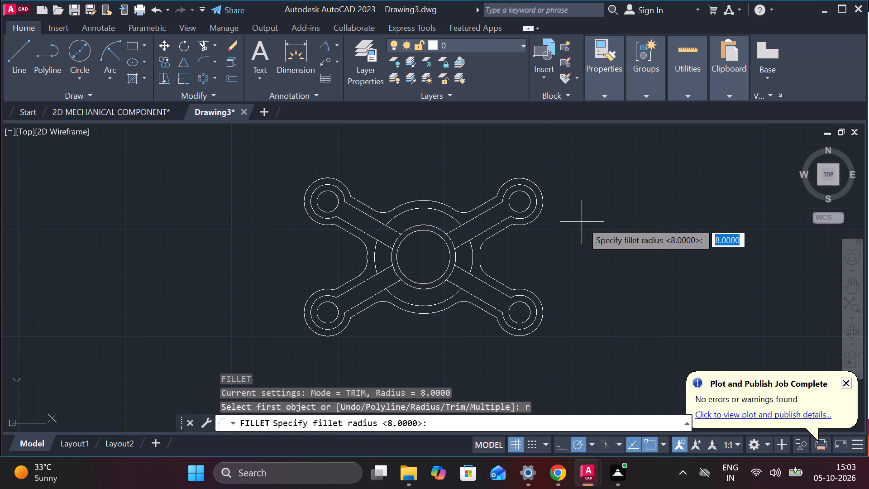
{"action": "key", "text": "4"}
{"action": "key", "text": "Return"}
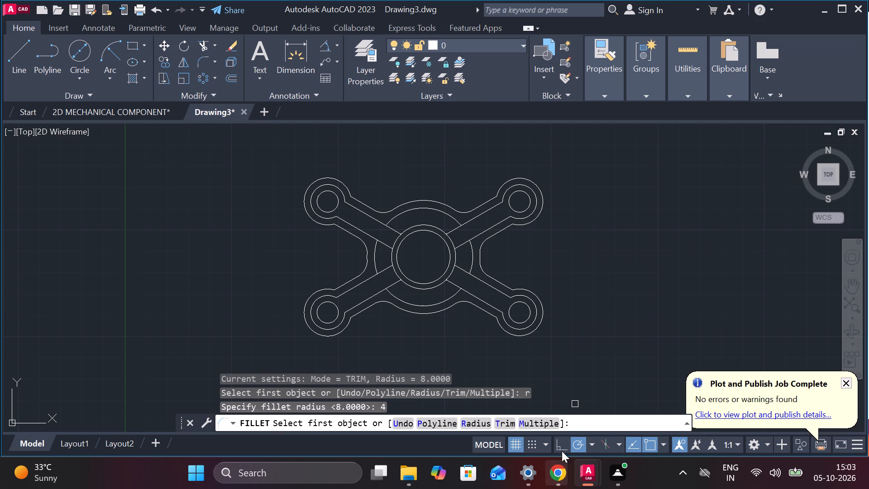
{"action": "left_click", "coordinate": [535, 421]}
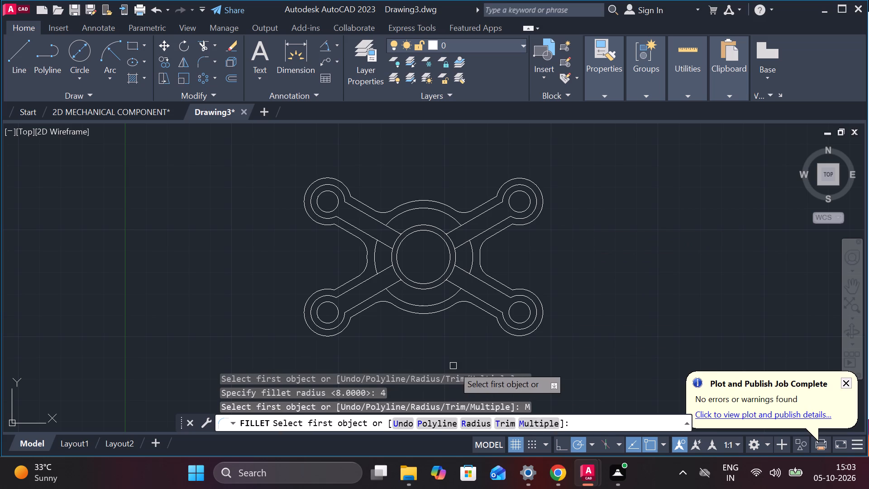
{"action": "scroll", "coordinate": [470, 354], "scroll_direction": "up", "scroll_amount": 2}
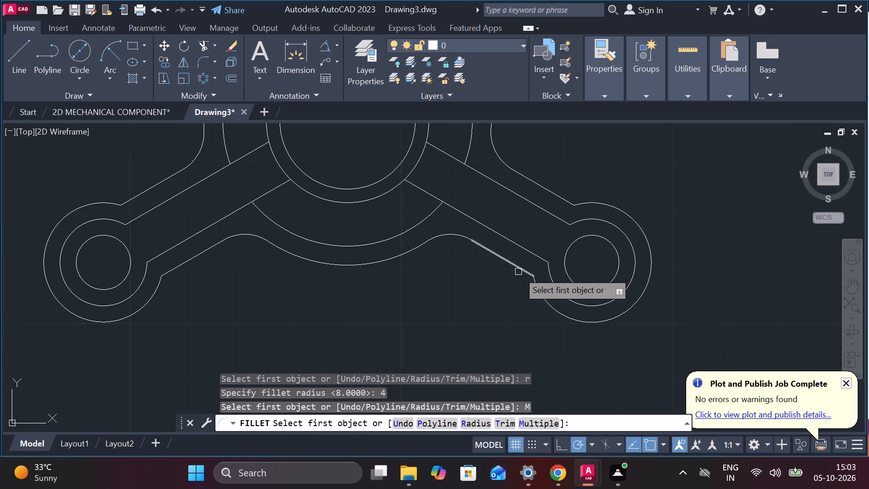
{"action": "left_click", "coordinate": [518, 272]}
{"action": "left_click", "coordinate": [538, 292]}
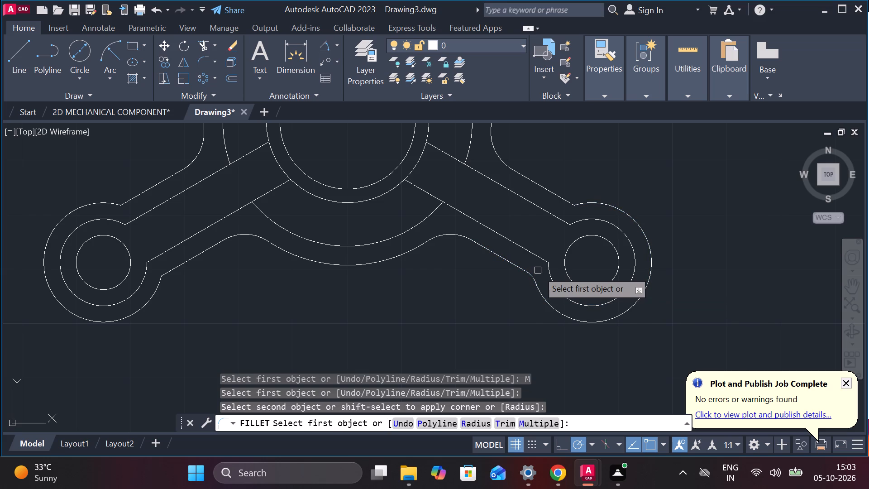
{"action": "left_click", "coordinate": [542, 259]}
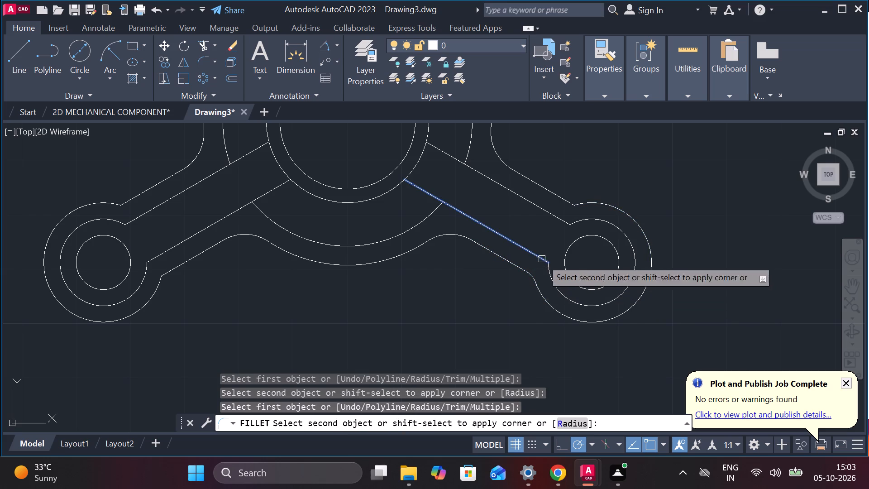
{"action": "left_click", "coordinate": [546, 274]}
{"action": "left_click", "coordinate": [557, 221]}
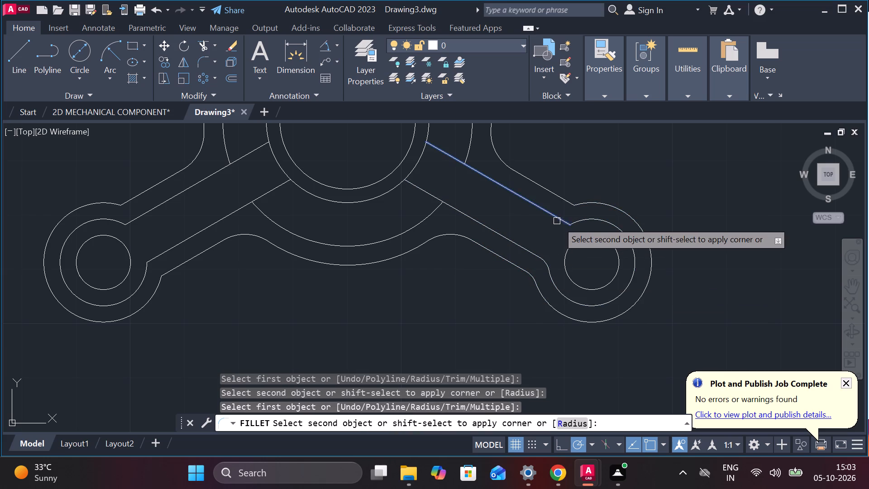
{"action": "left_click", "coordinate": [580, 221]}
{"action": "left_click", "coordinate": [554, 197]}
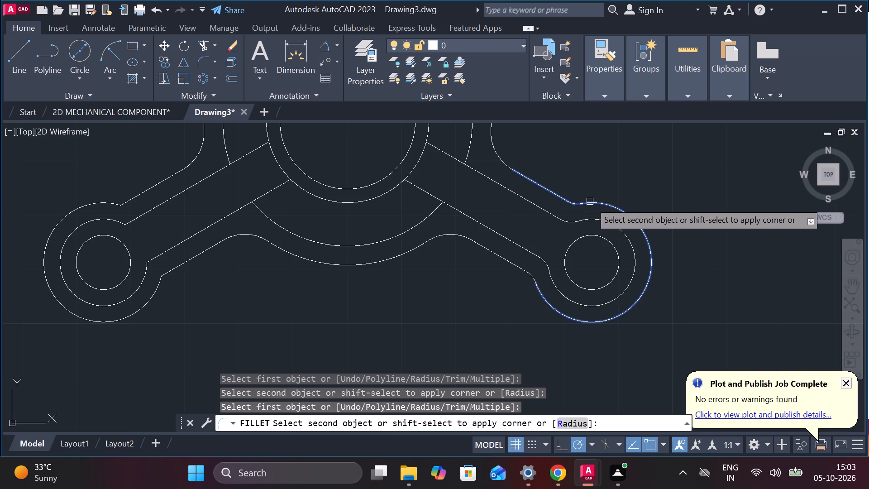
{"action": "left_click", "coordinate": [590, 201]}
Fillet the lower-left arm's inner and outer lines with its boss's middle and outer arcs on both sides, radius 4.
{"action": "scroll", "coordinate": [429, 288], "scroll_direction": "down", "scroll_amount": 1}
{"action": "middle_click_drag", "start_coordinate": [385, 292], "coordinate": [674, 296]}
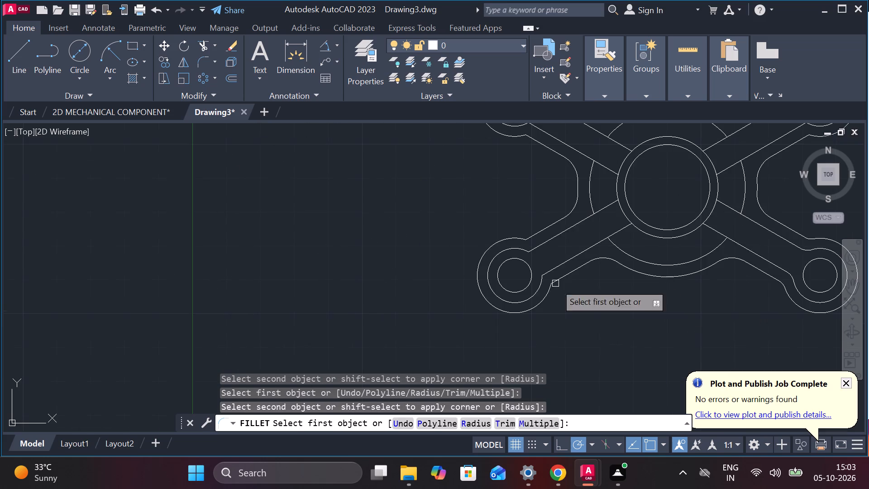
{"action": "scroll", "coordinate": [521, 282], "scroll_direction": "up", "scroll_amount": 1}
{"action": "left_click", "coordinate": [573, 285]}
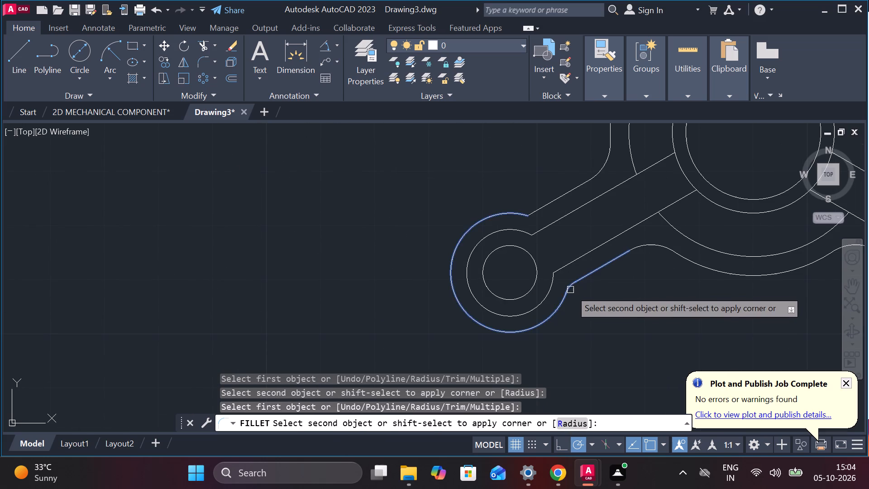
{"action": "left_click", "coordinate": [570, 290]}
{"action": "left_click", "coordinate": [567, 264]}
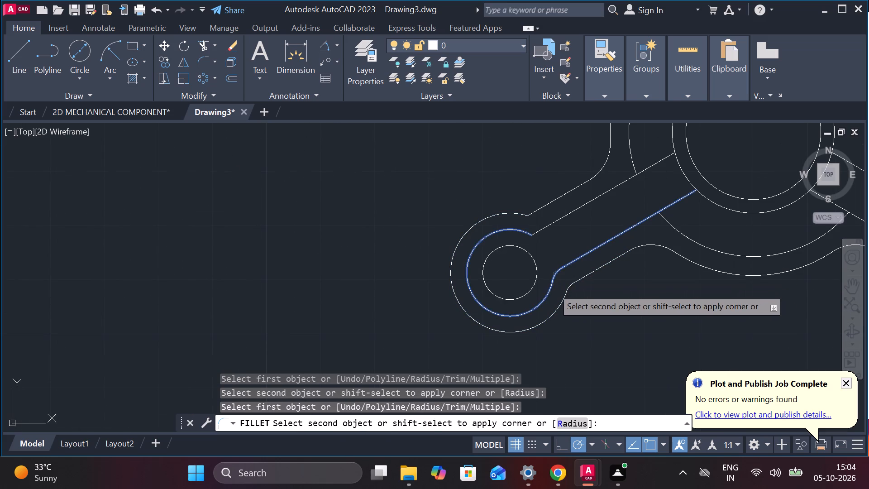
{"action": "left_click", "coordinate": [553, 288]}
{"action": "left_click", "coordinate": [542, 231]}
{"action": "left_click", "coordinate": [525, 231]}
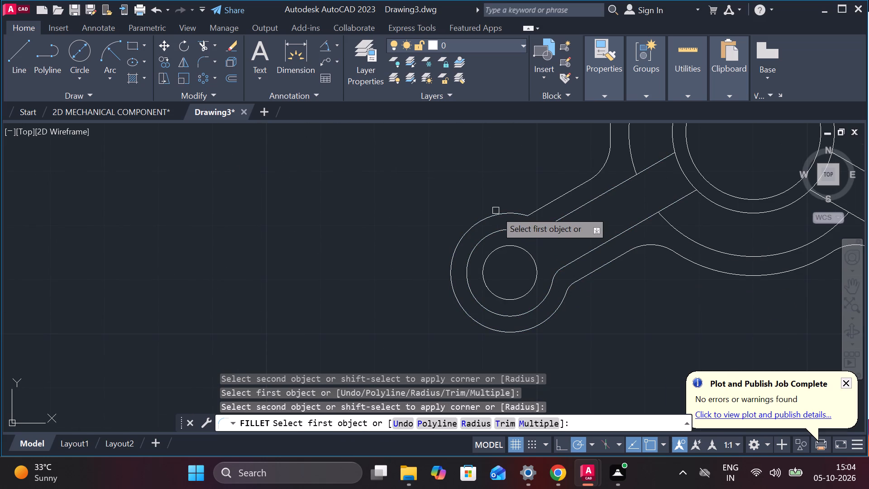
{"action": "left_click", "coordinate": [496, 211]}
{"action": "left_click", "coordinate": [507, 213]}
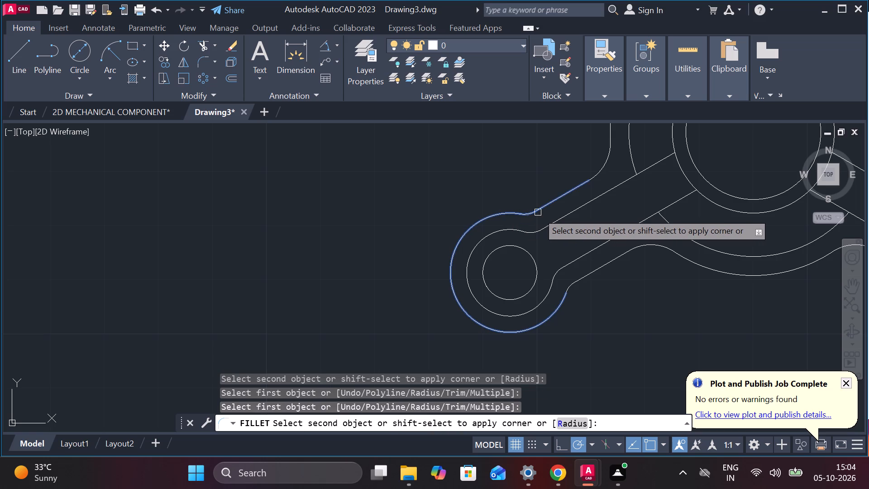
{"action": "left_click", "coordinate": [538, 212]}
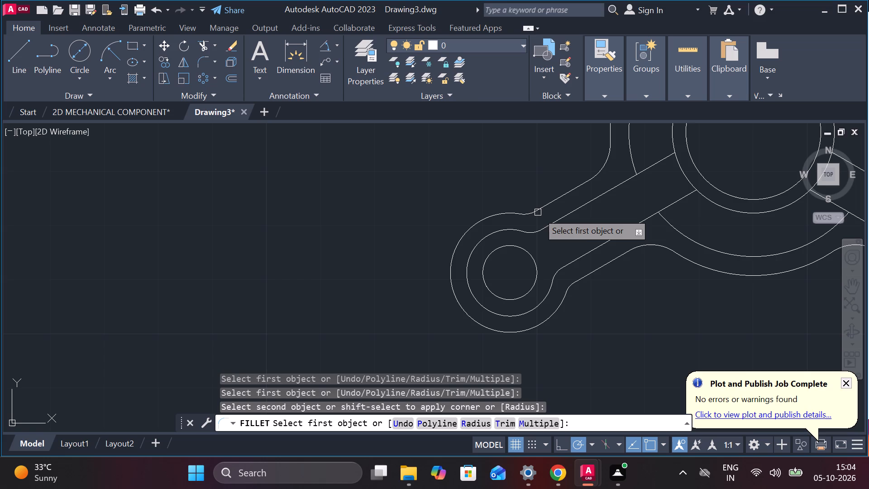
Fillet the upper-left arm's inner and outer lines with its boss's middle and outer arcs on both sides, radius 4.
{"action": "scroll", "coordinate": [556, 256], "scroll_direction": "down", "scroll_amount": 2}
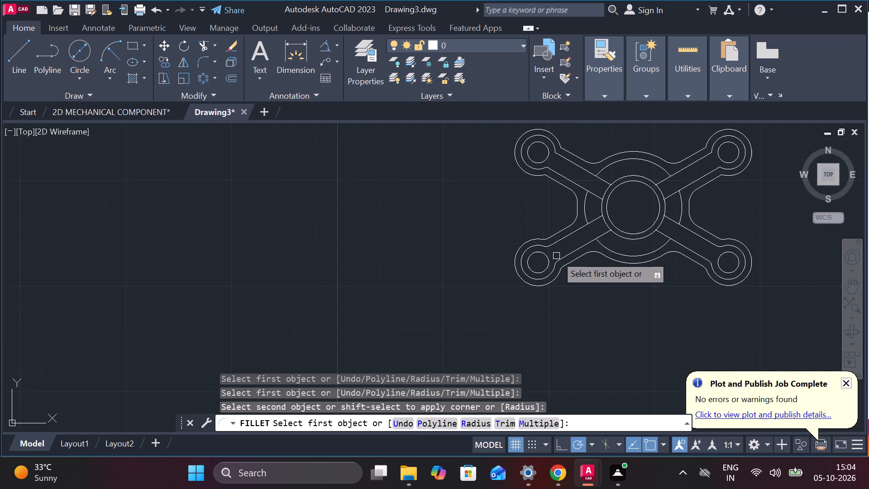
{"action": "middle_click_drag", "start_coordinate": [532, 208], "coordinate": [496, 268]}
{"action": "scroll", "coordinate": [503, 239], "scroll_direction": "up", "scroll_amount": 2}
{"action": "left_click", "coordinate": [505, 230]}
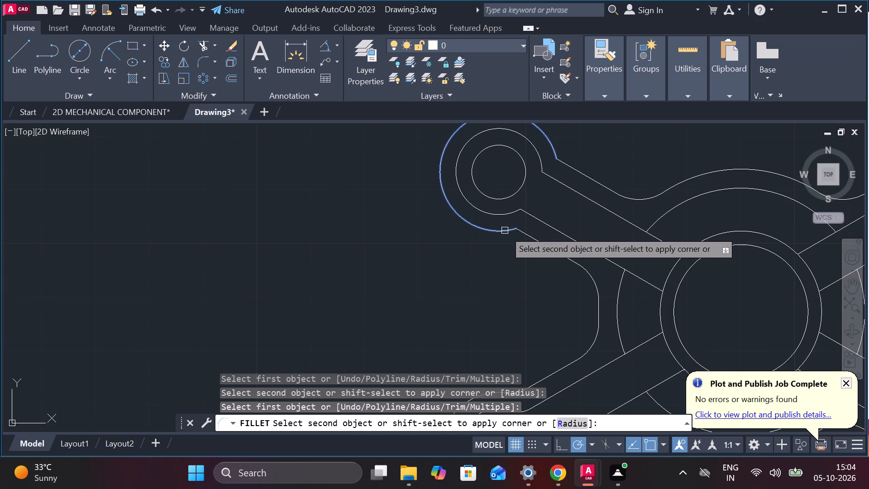
{"action": "left_click", "coordinate": [520, 231]}
{"action": "left_click", "coordinate": [515, 211]}
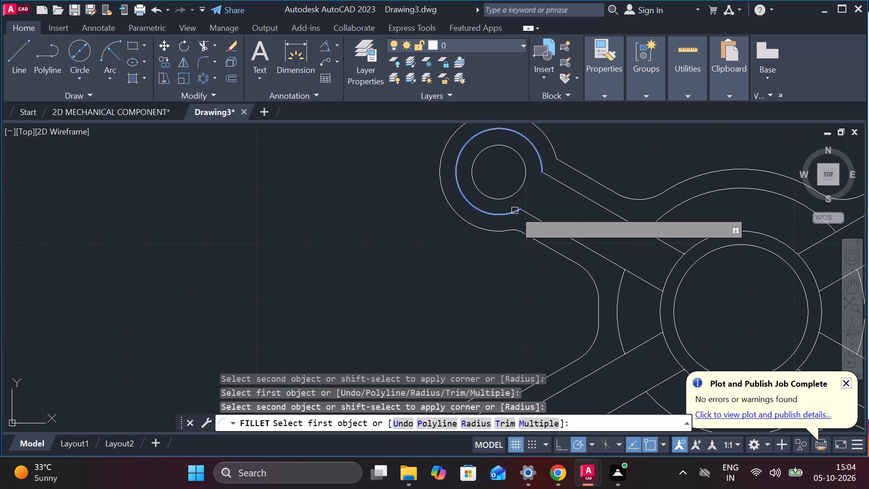
{"action": "left_click", "coordinate": [530, 215]}
{"action": "left_click", "coordinate": [541, 159]}
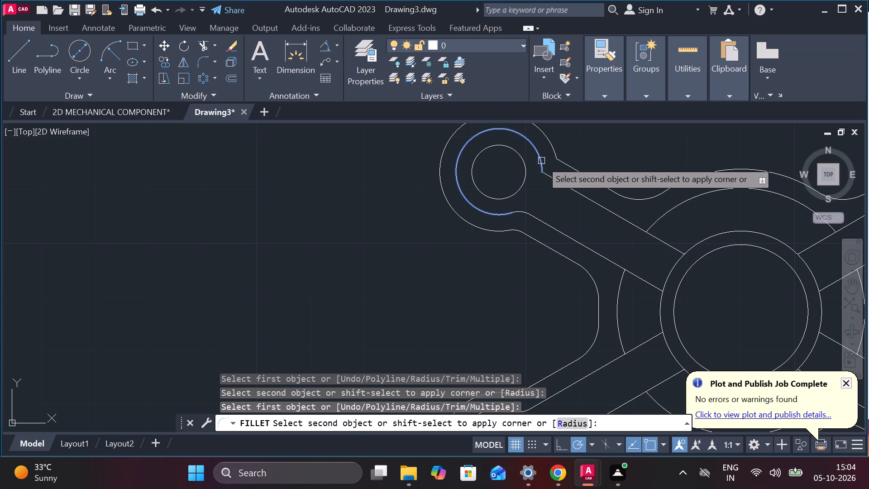
{"action": "left_click", "coordinate": [545, 173]}
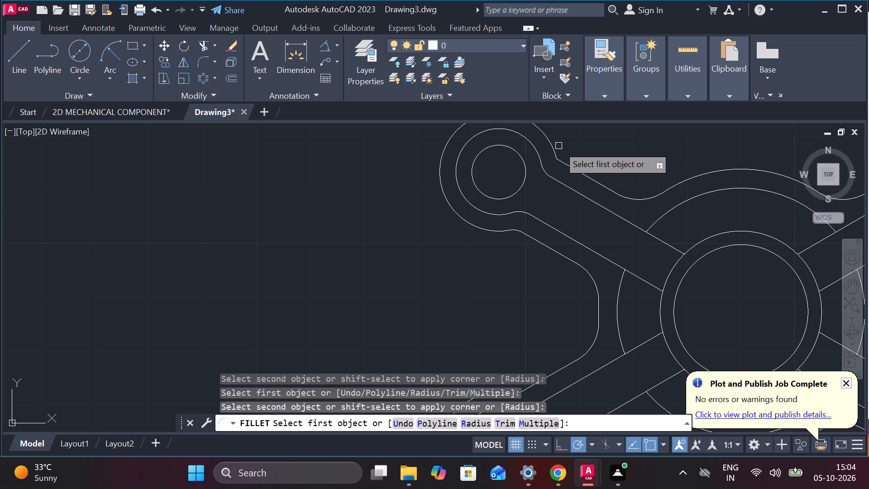
{"action": "left_click", "coordinate": [550, 147]}
{"action": "left_click", "coordinate": [566, 164]}
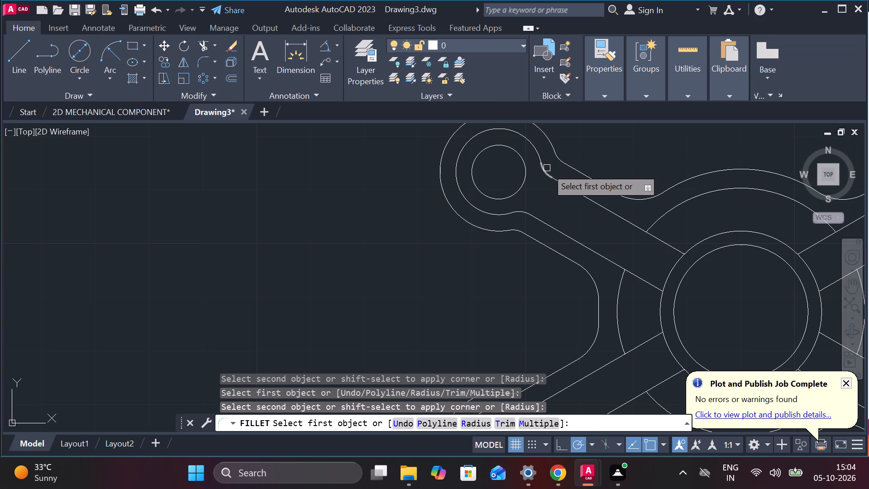
Fillet the upper-right arm's inner and outer lines with its boss's middle and outer arcs at radius 4, and end the command.
{"action": "scroll", "coordinate": [587, 164], "scroll_direction": "down", "scroll_amount": 1}
{"action": "middle_click_drag", "start_coordinate": [688, 144], "coordinate": [427, 184]}
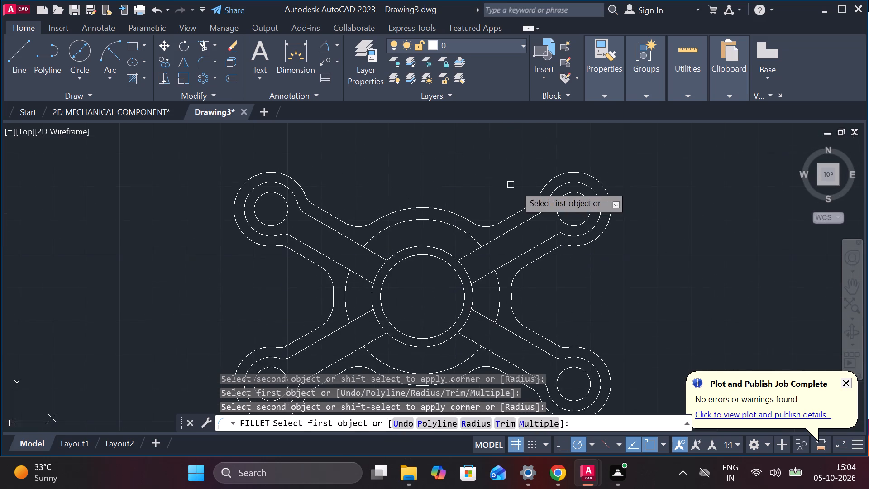
{"action": "scroll", "coordinate": [520, 186], "scroll_direction": "up", "scroll_amount": 2}
{"action": "left_click", "coordinate": [548, 230]}
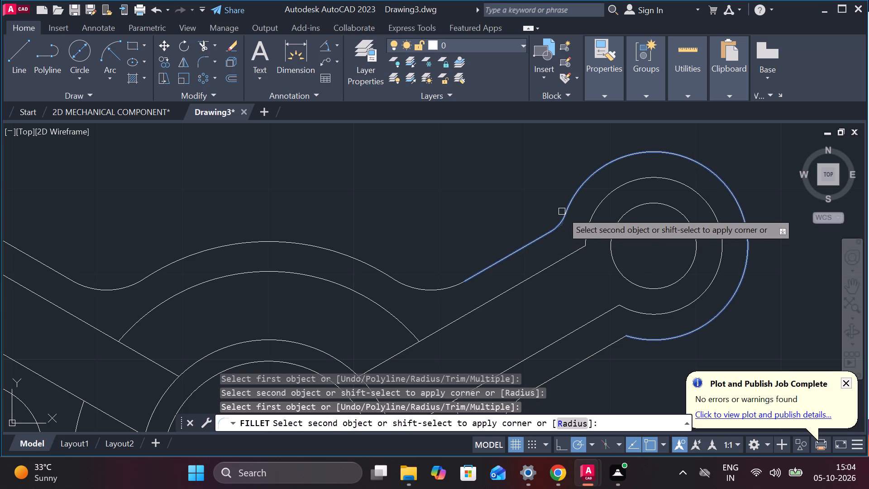
{"action": "left_click", "coordinate": [563, 210]}
{"action": "left_click", "coordinate": [578, 252]}
{"action": "left_click", "coordinate": [586, 235]}
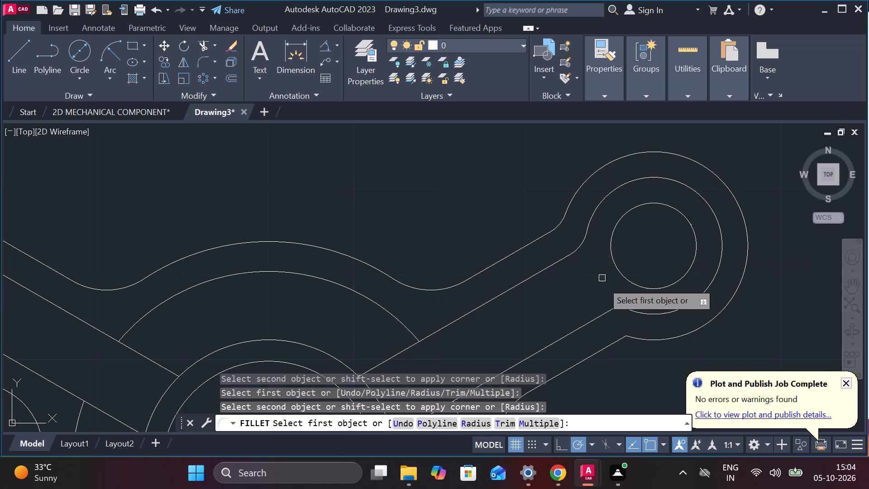
{"action": "left_click", "coordinate": [629, 310]}
{"action": "left_click", "coordinate": [610, 312]}
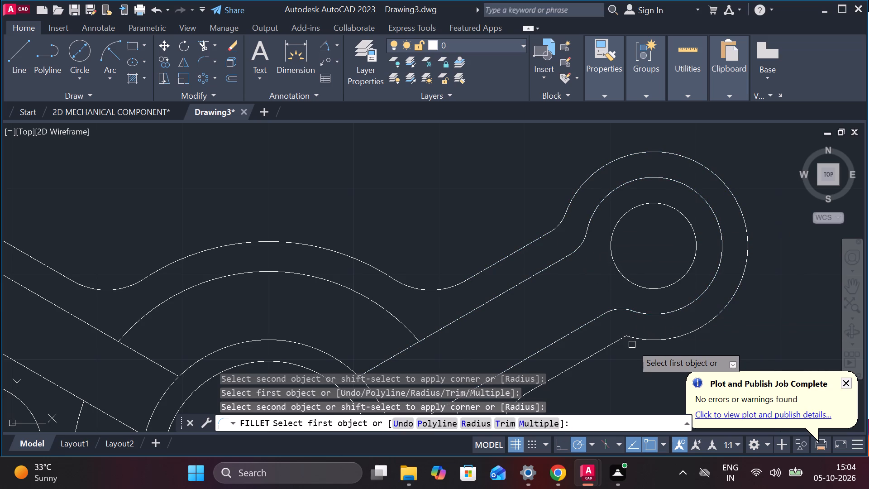
{"action": "left_click", "coordinate": [640, 340]}
{"action": "left_click", "coordinate": [618, 342]}
{"action": "scroll", "coordinate": [625, 307], "scroll_direction": "down", "scroll_amount": 4}
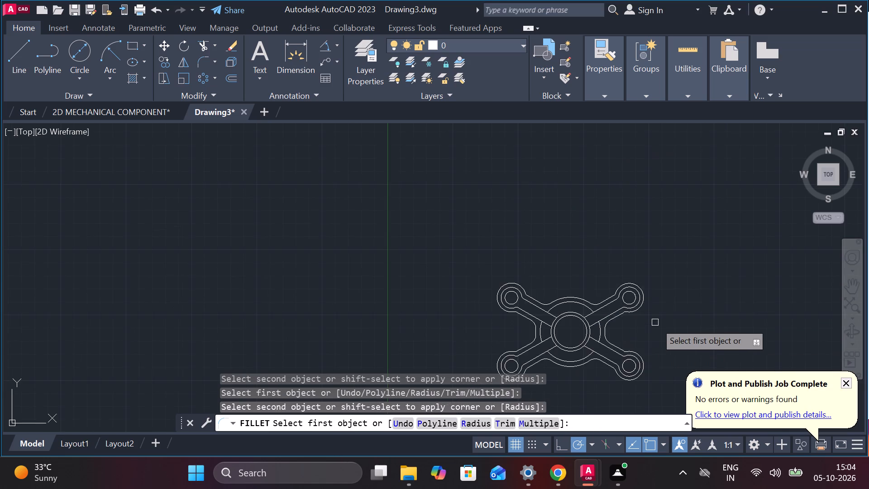
{"action": "scroll", "coordinate": [658, 329], "scroll_direction": "up", "scroll_amount": 2}
{"action": "middle_click_drag", "start_coordinate": [619, 327], "coordinate": [613, 211]}
{"action": "key", "text": "Escape"}
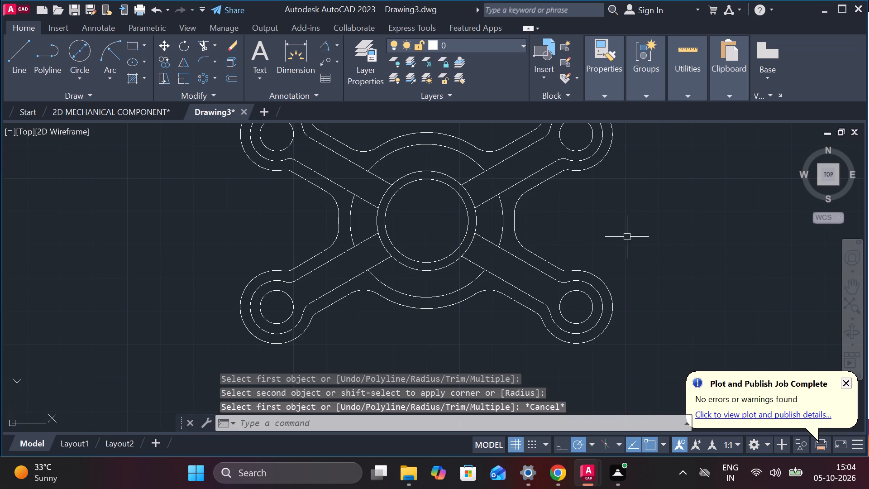
Check the object snap modes in the drafting settings.
{"action": "scroll", "coordinate": [627, 240], "scroll_direction": "down", "scroll_amount": 2}
{"action": "type", "text": "ds"}
{"action": "key", "text": "Return"}
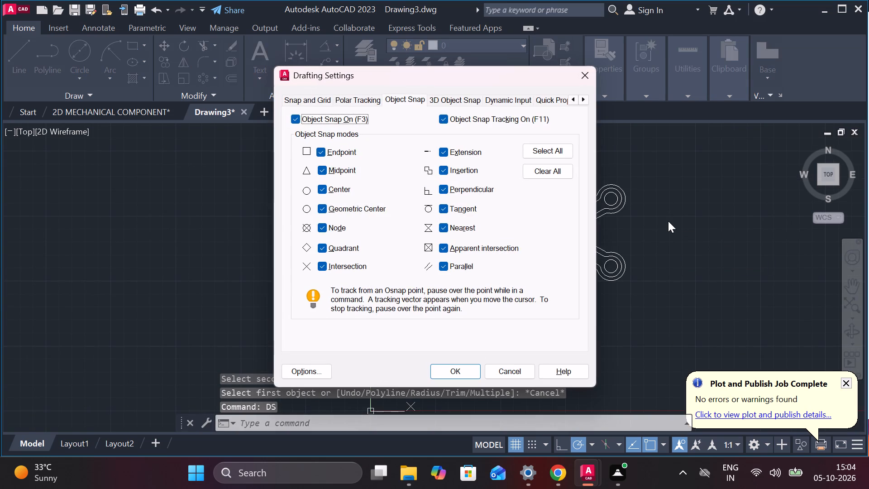
{"action": "left_click", "coordinate": [444, 373]}
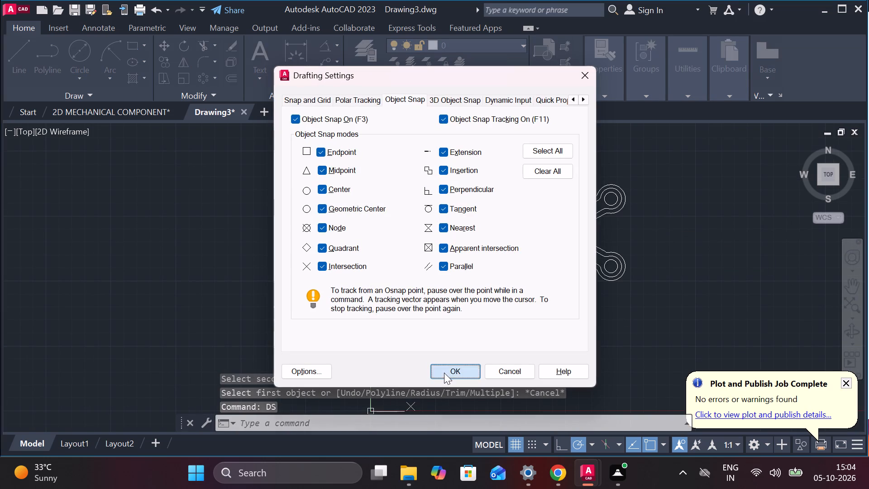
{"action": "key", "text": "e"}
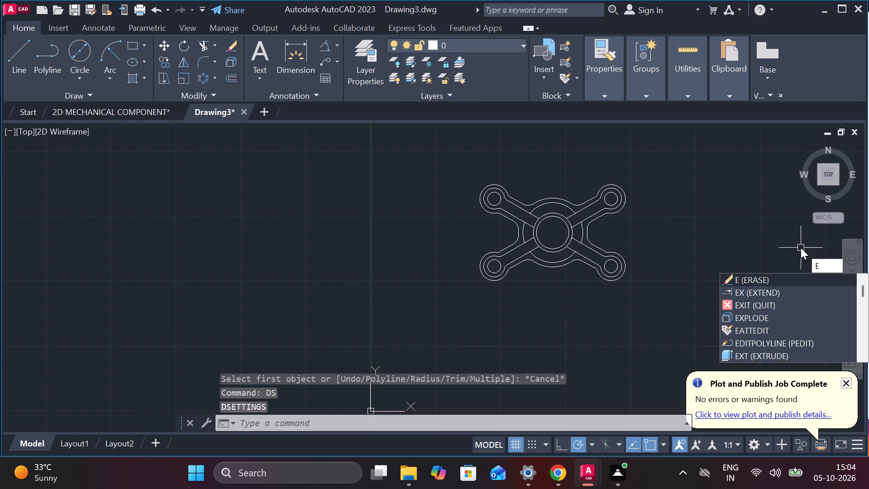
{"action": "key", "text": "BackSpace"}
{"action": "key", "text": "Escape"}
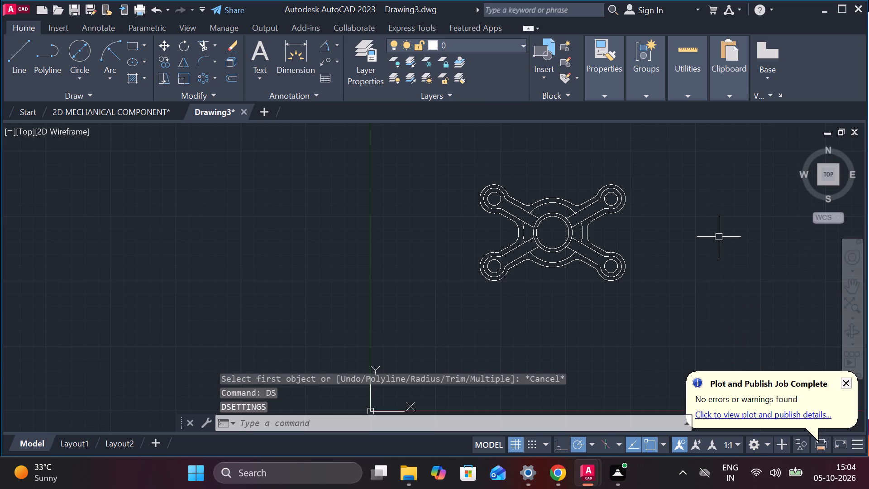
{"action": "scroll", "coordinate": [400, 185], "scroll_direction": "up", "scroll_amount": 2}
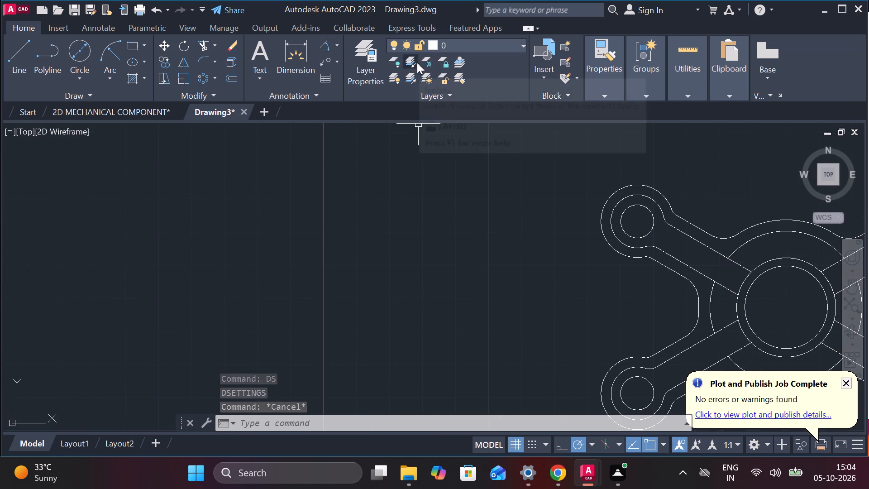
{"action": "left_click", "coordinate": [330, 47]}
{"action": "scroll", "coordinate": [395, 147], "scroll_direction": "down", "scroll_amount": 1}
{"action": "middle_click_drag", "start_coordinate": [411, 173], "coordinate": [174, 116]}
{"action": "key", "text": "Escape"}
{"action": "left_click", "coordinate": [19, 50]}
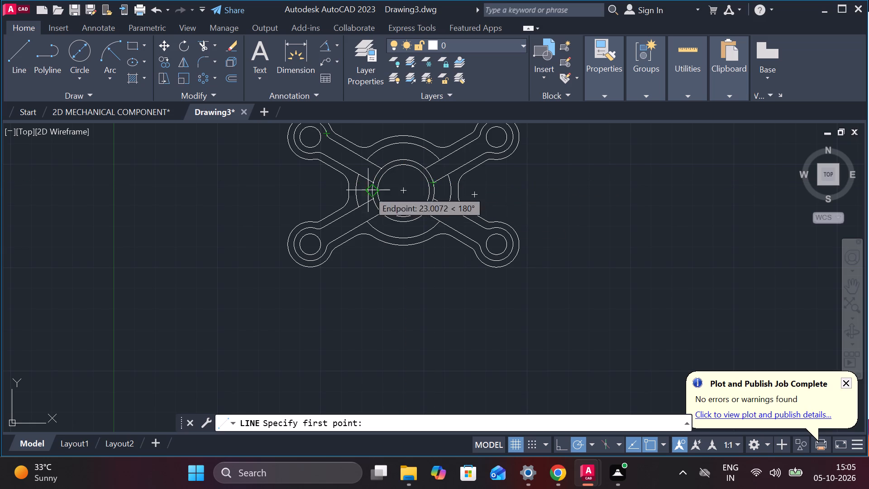
Draw a horizontal and a vertical construction line through the centre of the component's central circles.
{"action": "left_click", "coordinate": [91, 97]}
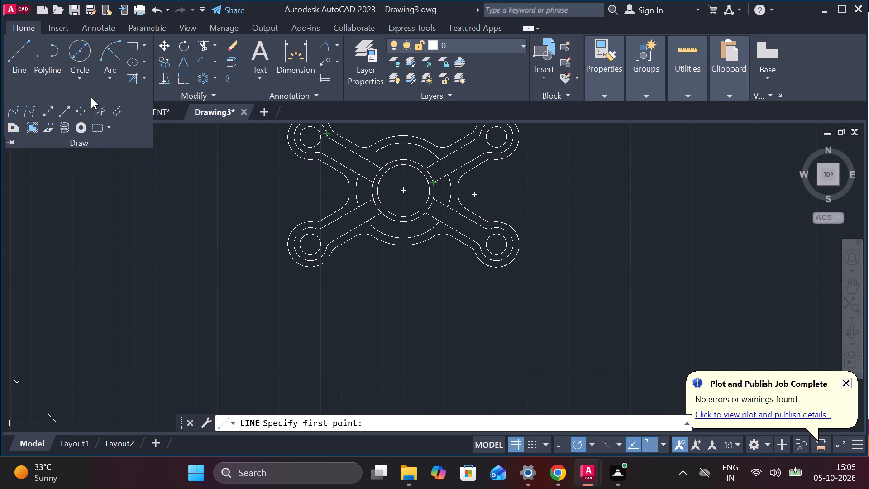
{"action": "left_click", "coordinate": [48, 112]}
{"action": "left_click", "coordinate": [405, 190]}
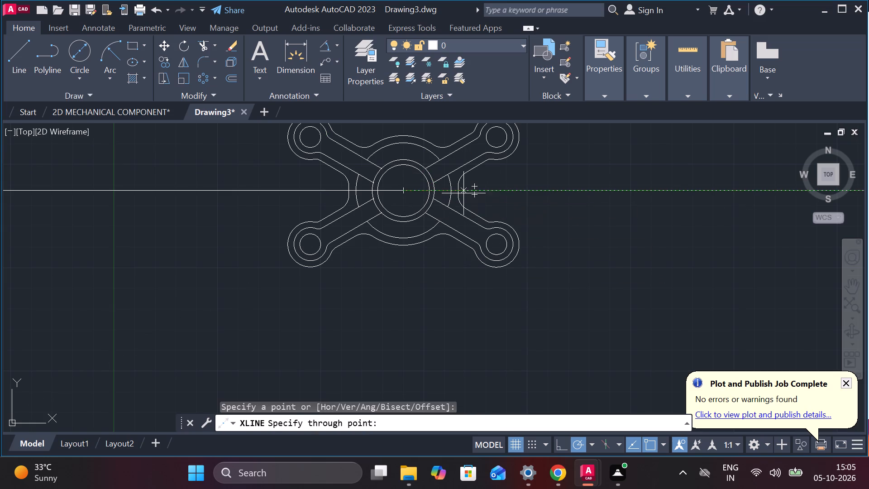
{"action": "scroll", "coordinate": [510, 192], "scroll_direction": "down", "scroll_amount": 3}
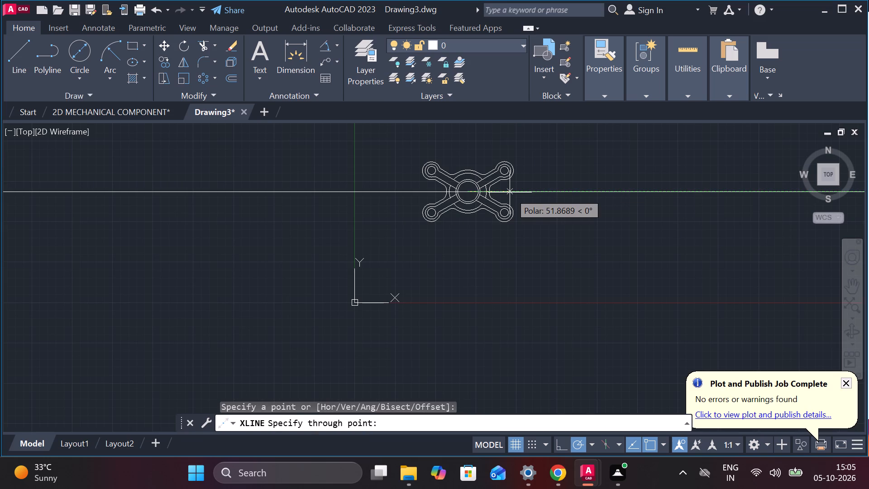
{"action": "scroll", "coordinate": [510, 192], "scroll_direction": "up", "scroll_amount": 2}
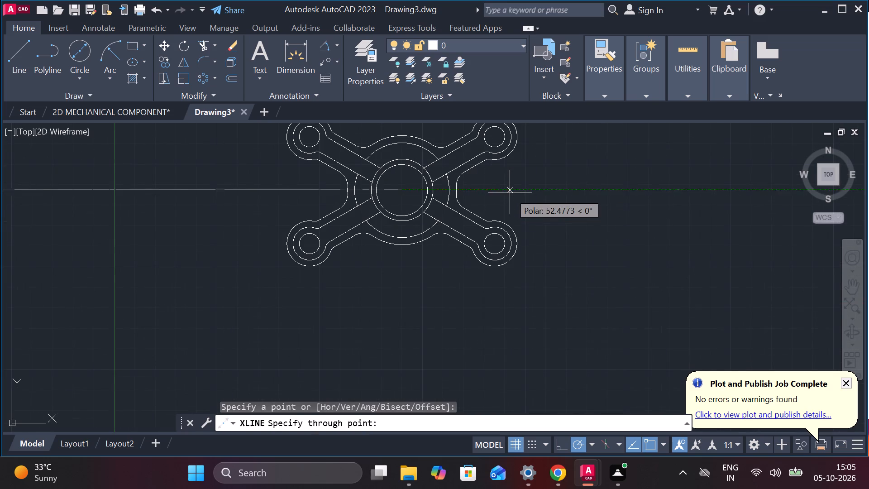
{"action": "left_click", "coordinate": [510, 192]}
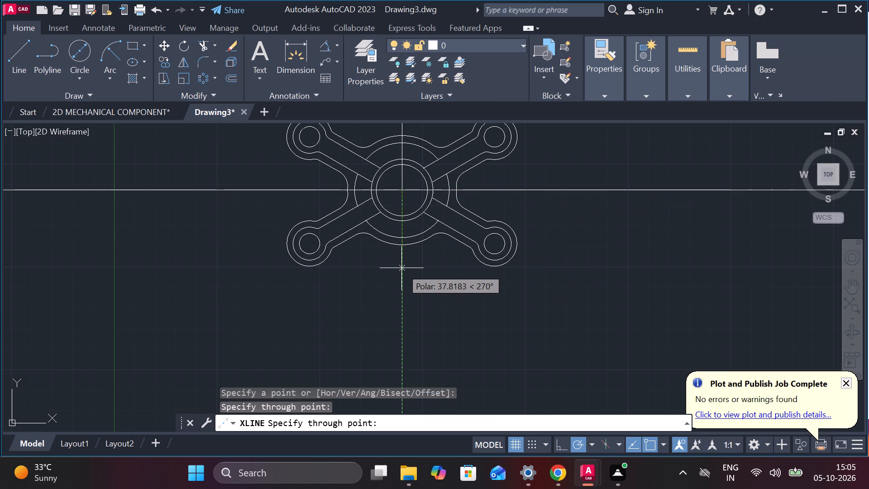
{"action": "left_click", "coordinate": [401, 268]}
{"action": "key", "text": "Escape"}
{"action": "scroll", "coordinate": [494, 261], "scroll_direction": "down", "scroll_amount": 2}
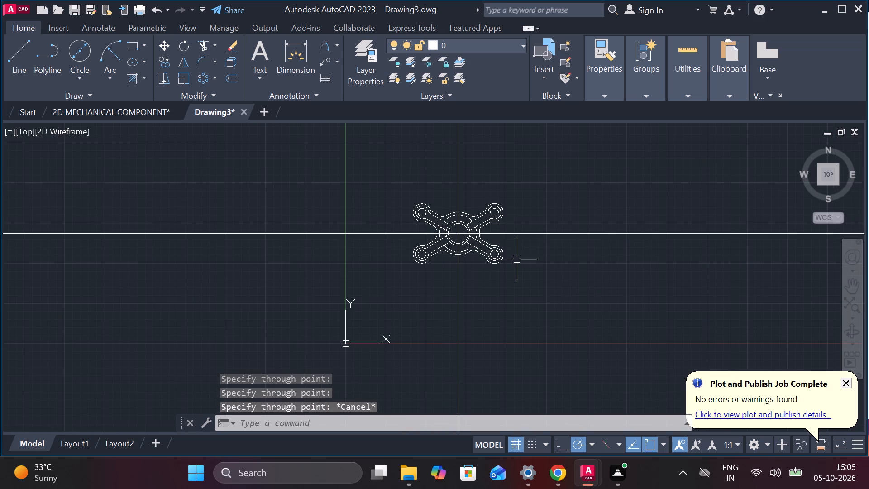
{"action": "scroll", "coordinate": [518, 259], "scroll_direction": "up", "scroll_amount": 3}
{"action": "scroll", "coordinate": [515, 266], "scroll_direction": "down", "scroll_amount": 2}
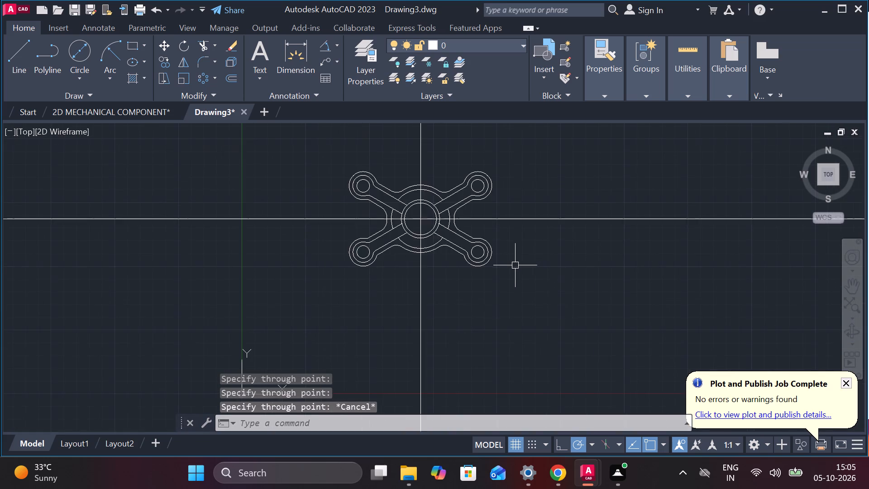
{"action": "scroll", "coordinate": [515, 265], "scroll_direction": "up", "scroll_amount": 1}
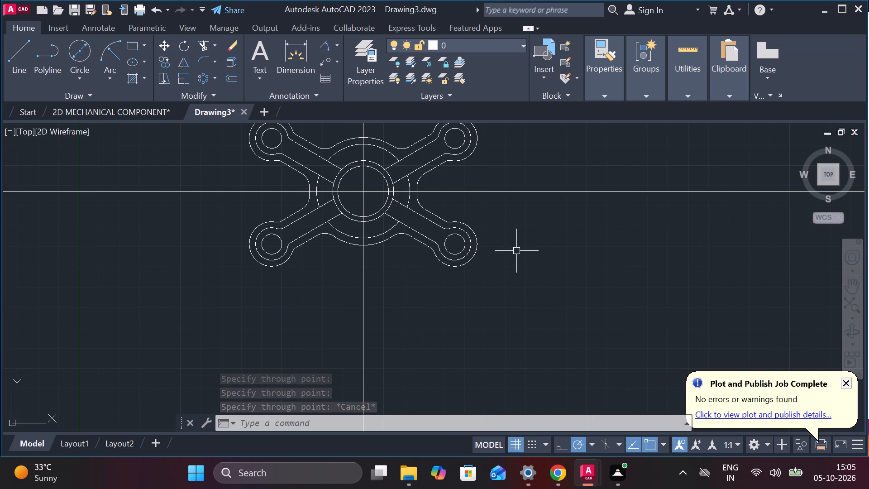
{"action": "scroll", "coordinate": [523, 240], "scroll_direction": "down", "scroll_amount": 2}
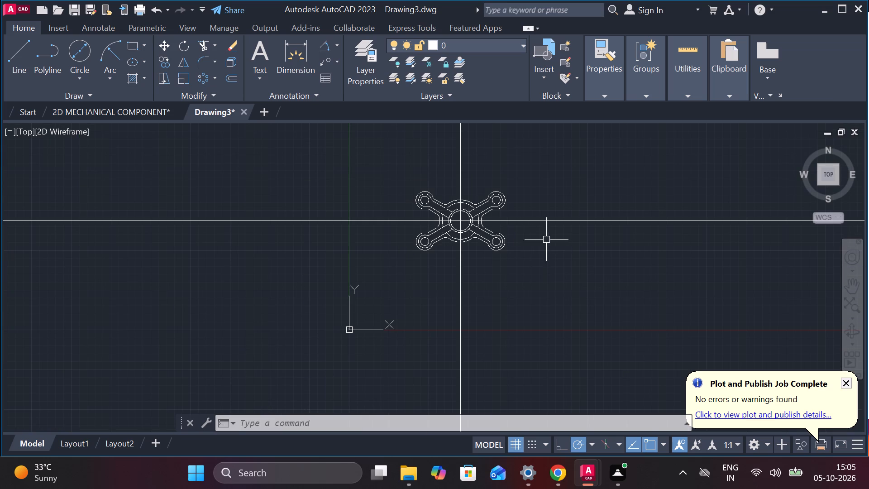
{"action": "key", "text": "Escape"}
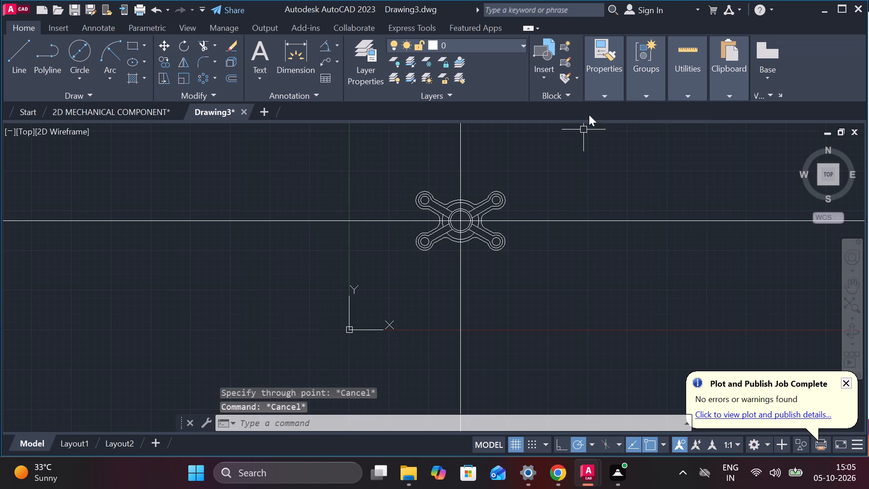
Load the ISO dash linetype ACAD_ISO02W100 into the drawing.
{"action": "left_click", "coordinate": [606, 97]}
{"action": "left_click", "coordinate": [660, 149]}
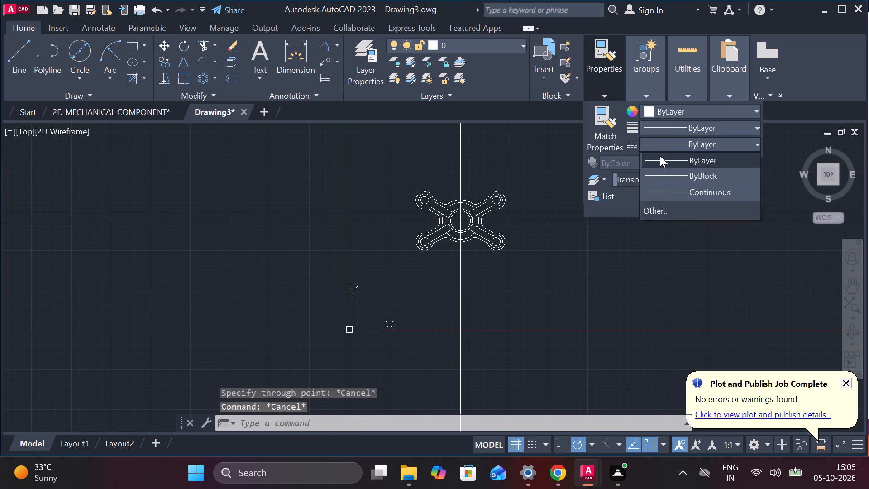
{"action": "left_click", "coordinate": [655, 208]}
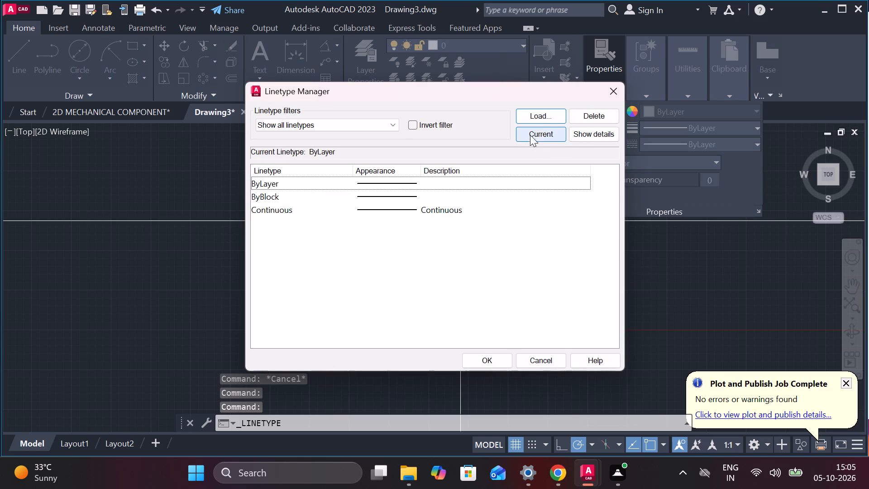
{"action": "left_click", "coordinate": [540, 110]}
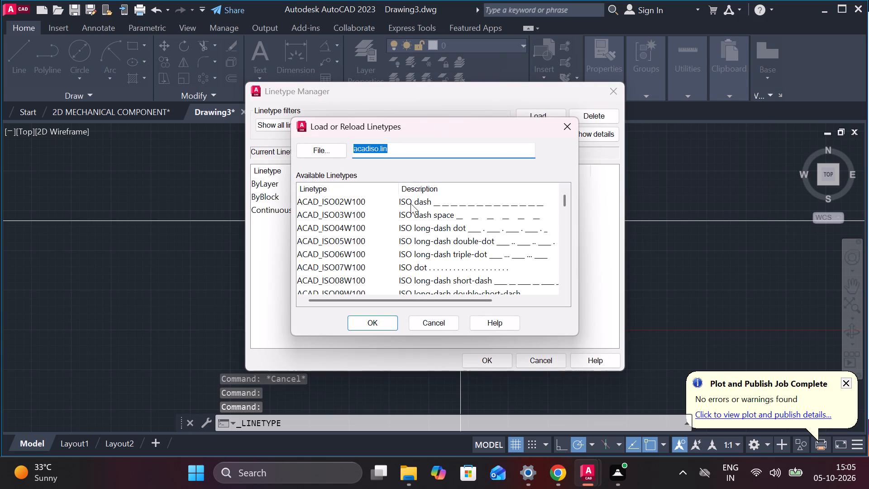
{"action": "left_click", "coordinate": [411, 203]}
{"action": "left_click", "coordinate": [378, 326]}
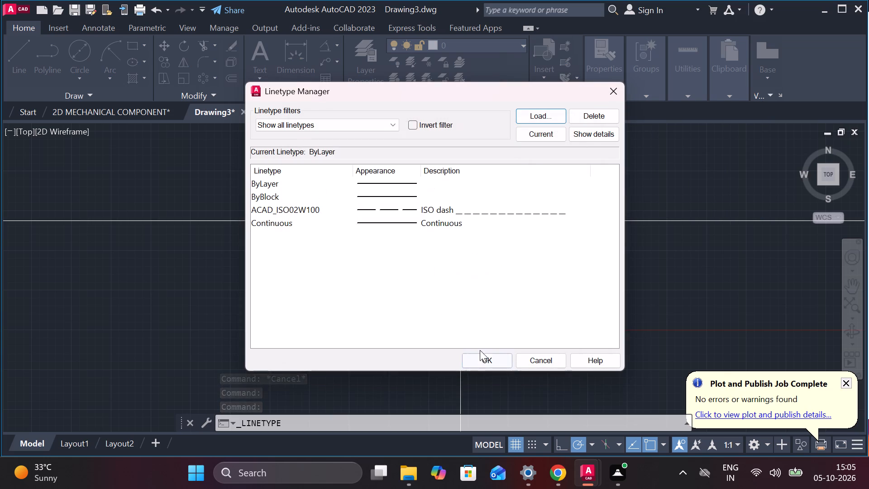
{"action": "left_click", "coordinate": [480, 356]}
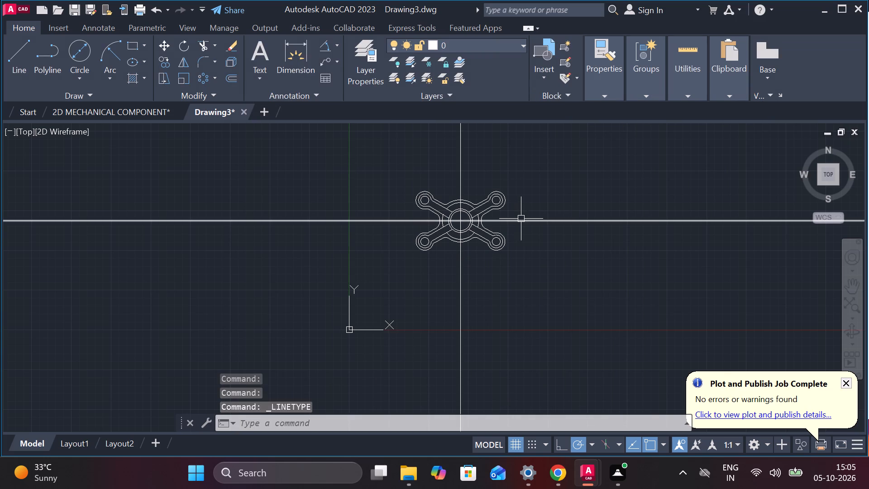
Apply the ACAD_ISO02W100 linetype to both the horizontal and vertical construction lines.
{"action": "left_click", "coordinate": [521, 219]}
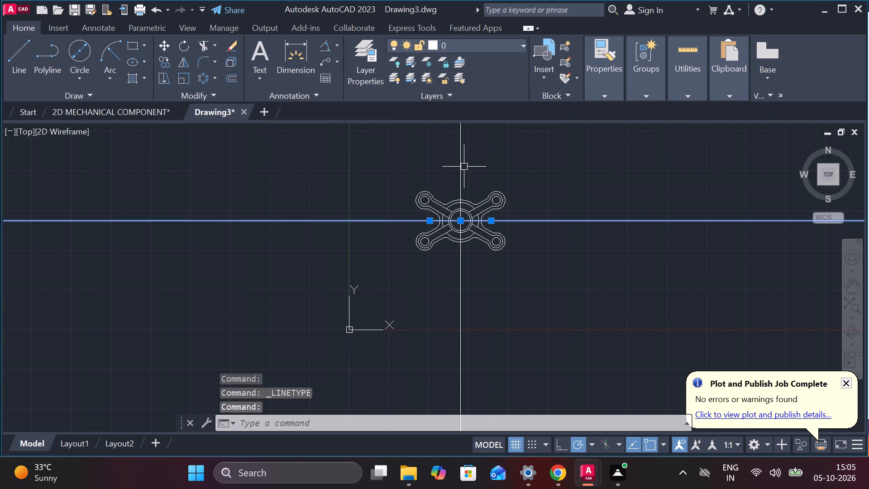
{"action": "left_click", "coordinate": [462, 168]}
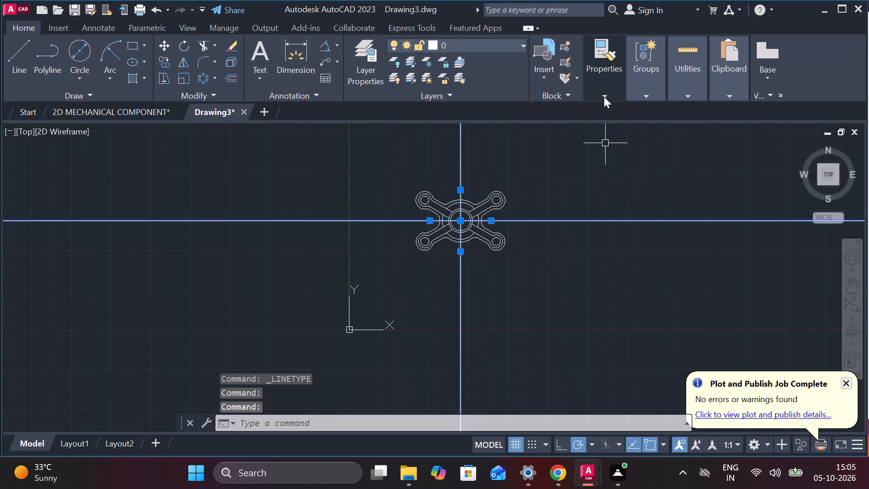
{"action": "left_click", "coordinate": [604, 96]}
{"action": "left_click", "coordinate": [650, 141]}
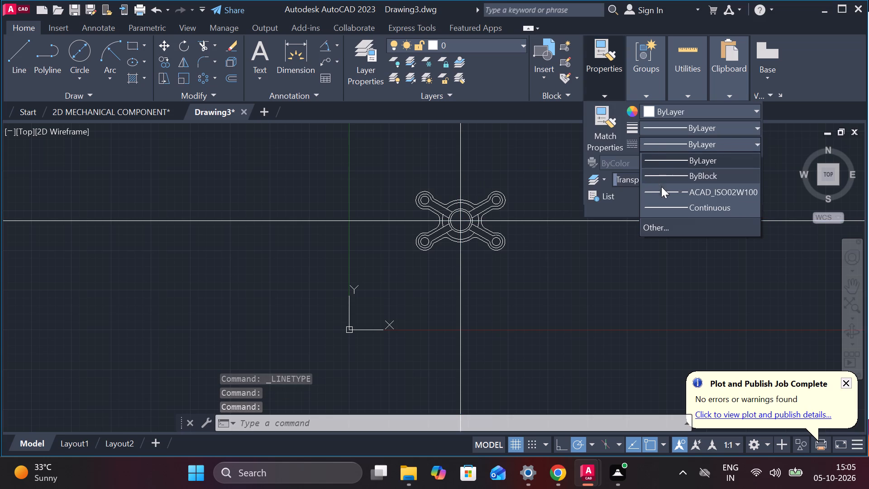
{"action": "left_click", "coordinate": [661, 187]}
{"action": "key", "text": "Escape"}
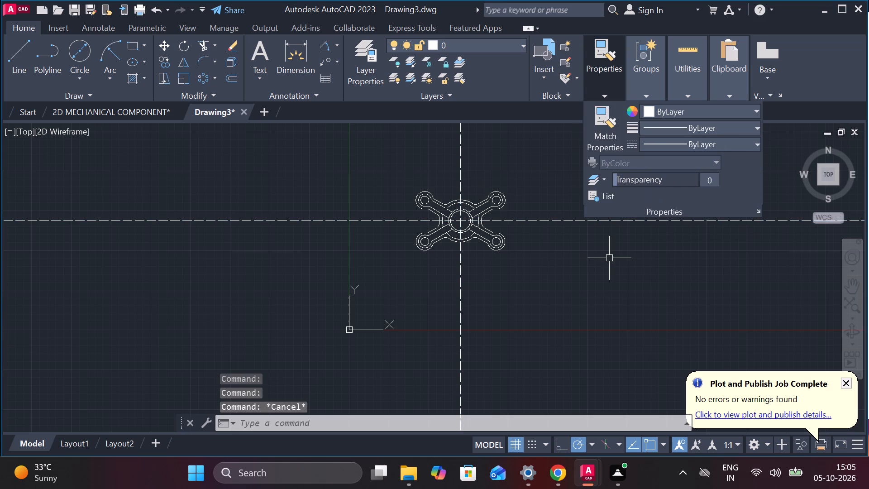
Trim the horizontal and vertical construction lines back to the component's outer outline.
{"action": "type", "text": "tr"}
{"action": "key", "text": "Return"}
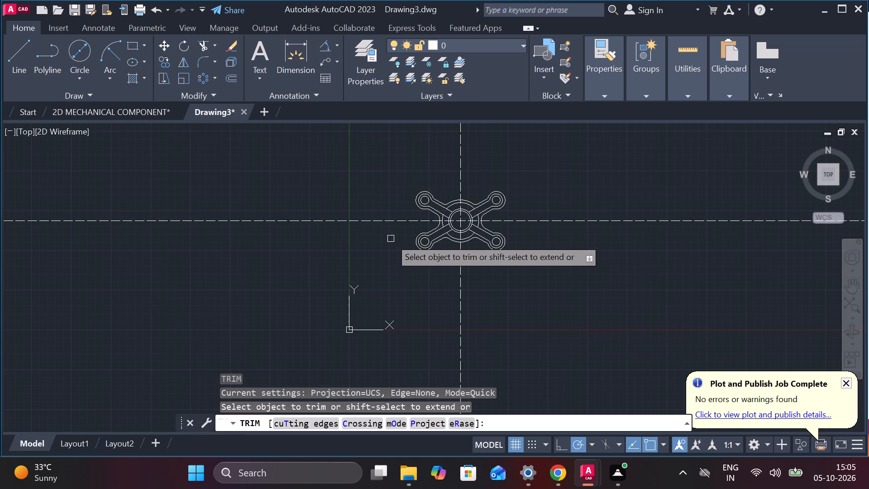
{"action": "left_click_drag", "start_coordinate": [366, 191], "coordinate": [430, 137]}
{"action": "scroll", "coordinate": [535, 214], "scroll_direction": "up", "scroll_amount": 2}
{"action": "key", "text": "Escape"}
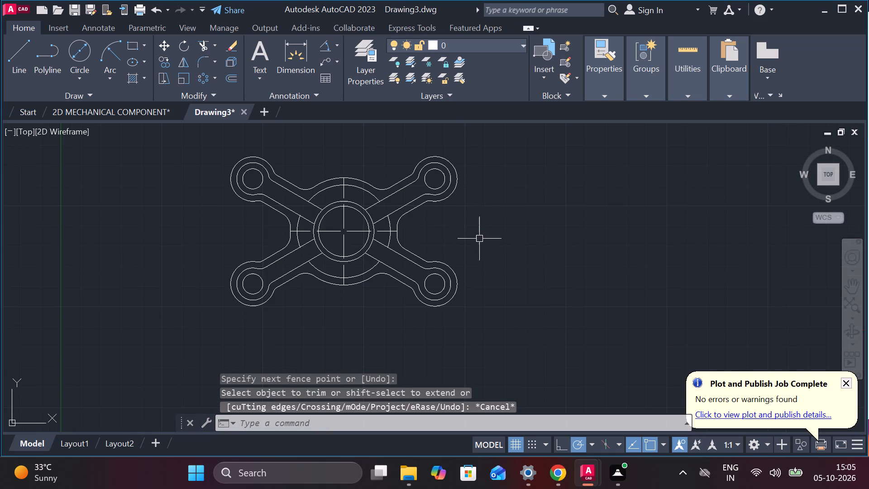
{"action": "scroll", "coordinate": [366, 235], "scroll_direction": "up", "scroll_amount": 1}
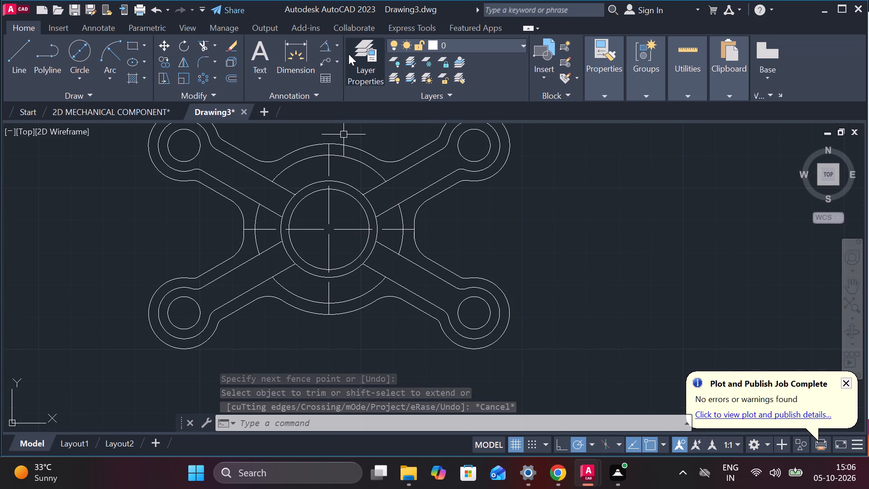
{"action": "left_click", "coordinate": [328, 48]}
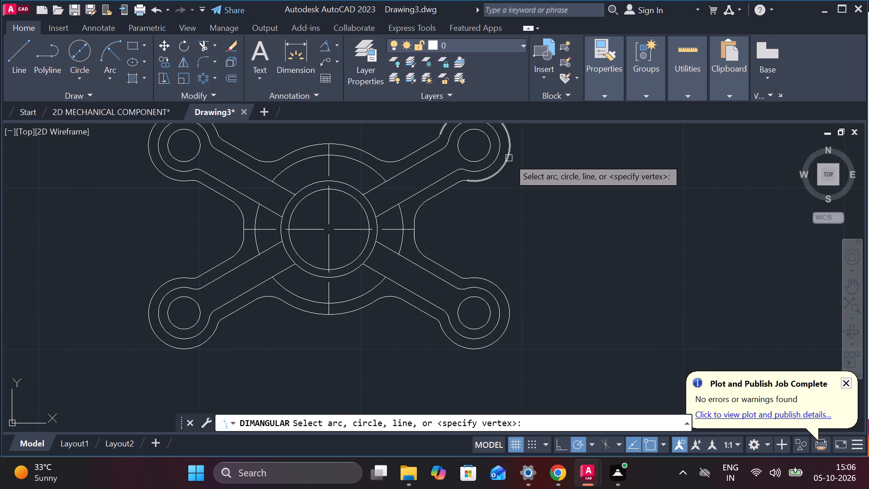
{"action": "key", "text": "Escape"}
Draw a line about 74 units long at 30° from the central circles' centre through the upper-right boss's centre.
{"action": "scroll", "coordinate": [509, 158], "scroll_direction": "down", "scroll_amount": 2}
{"action": "left_click", "coordinate": [27, 55]}
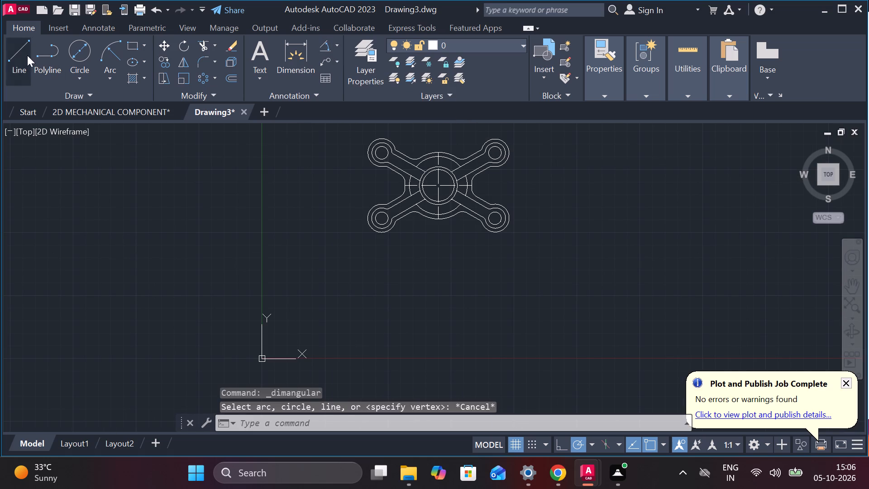
{"action": "scroll", "coordinate": [528, 180], "scroll_direction": "up", "scroll_amount": 2}
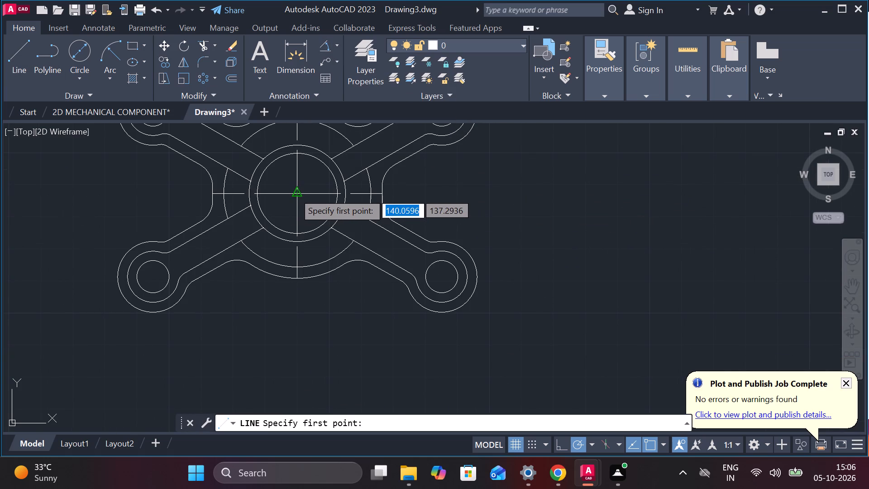
{"action": "left_click", "coordinate": [294, 192]}
{"action": "middle_click_drag", "start_coordinate": [488, 197], "coordinate": [448, 302]}
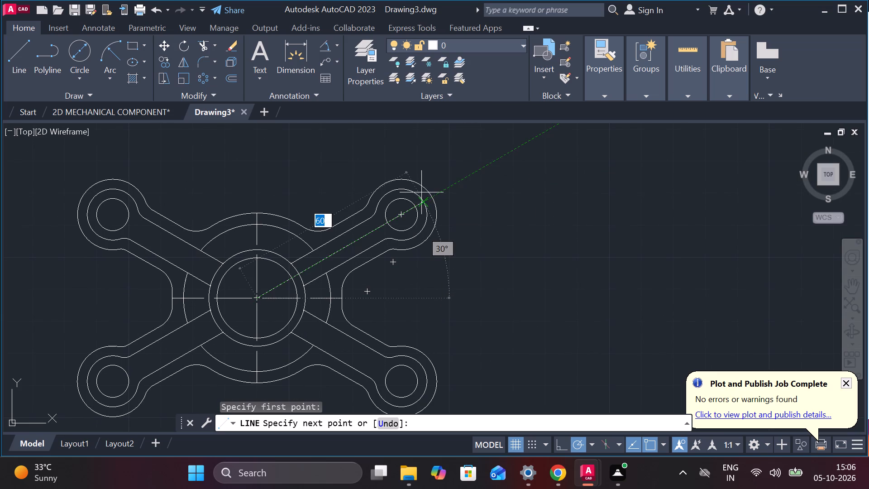
{"action": "left_click", "coordinate": [463, 172]}
{"action": "key", "text": "Escape"}
{"action": "scroll", "coordinate": [561, 198], "scroll_direction": "down", "scroll_amount": 1}
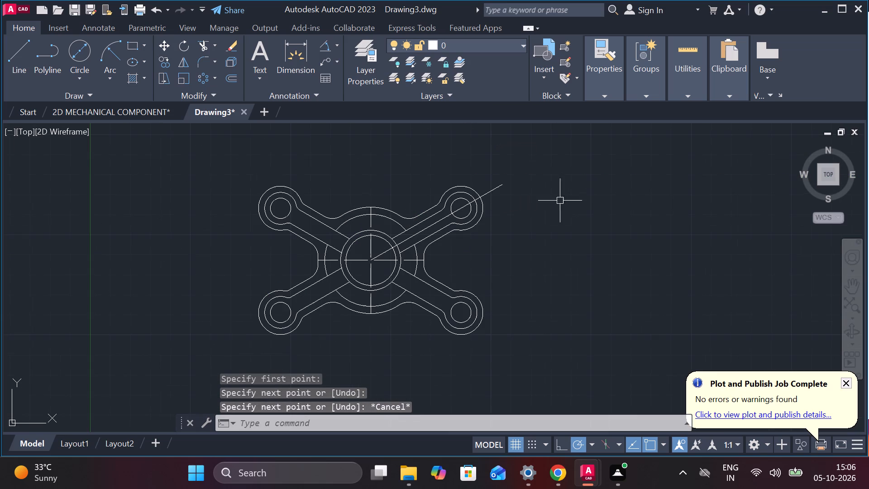
Apply the ACAD_ISO02W100 linetype to the 30° line along the upper-right arm.
{"action": "middle_click_drag", "start_coordinate": [556, 230], "coordinate": [567, 220]}
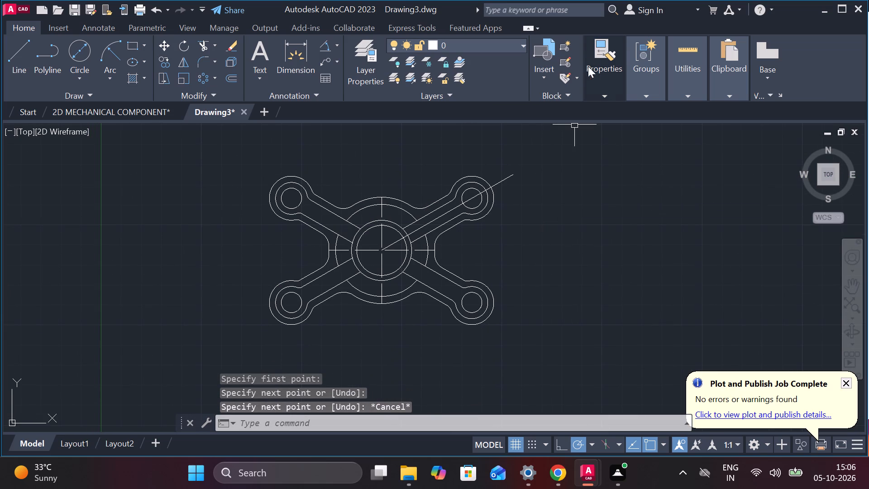
{"action": "left_click", "coordinate": [500, 182]}
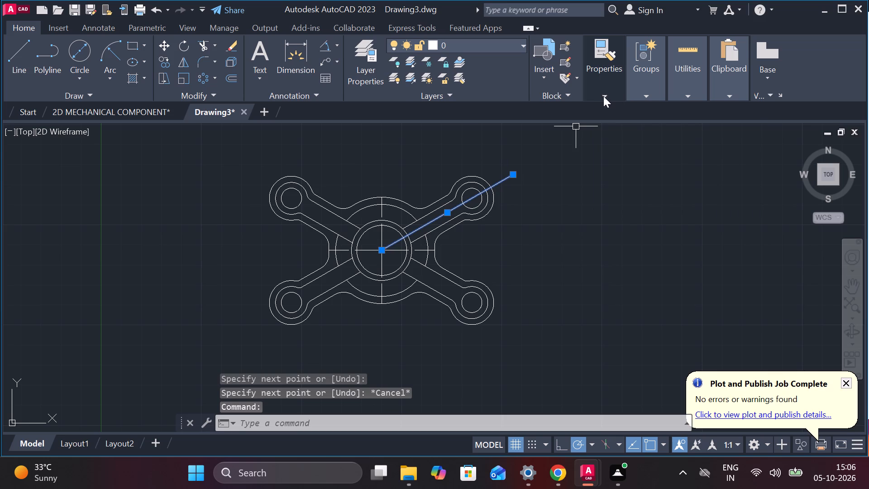
{"action": "left_click", "coordinate": [601, 96]}
{"action": "left_click", "coordinate": [676, 142]}
{"action": "left_click", "coordinate": [687, 190]}
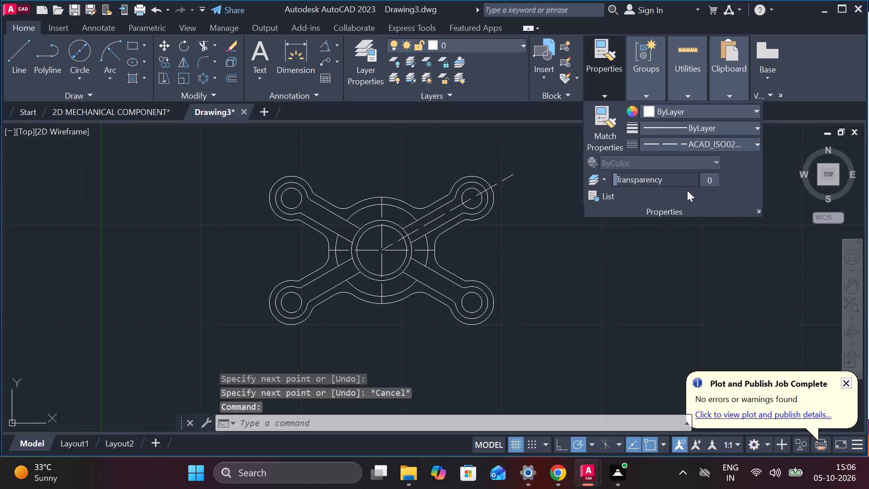
{"action": "key", "text": "Escape"}
{"action": "key", "text": "Escape"}
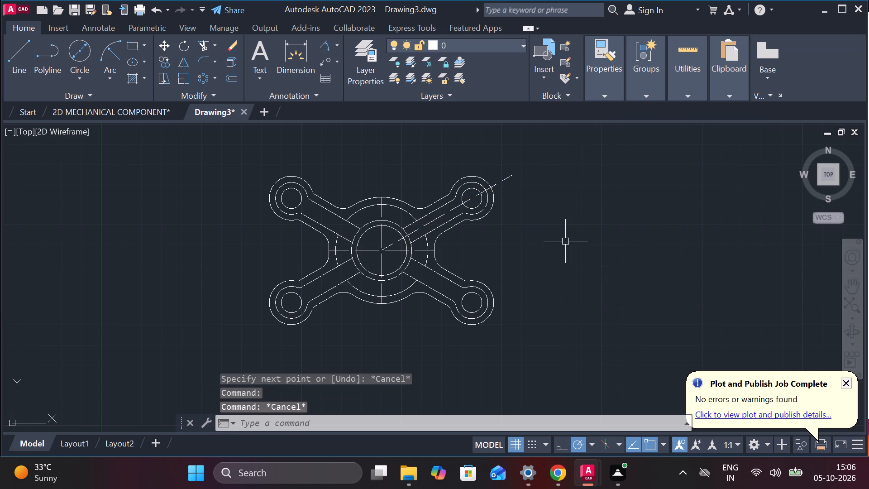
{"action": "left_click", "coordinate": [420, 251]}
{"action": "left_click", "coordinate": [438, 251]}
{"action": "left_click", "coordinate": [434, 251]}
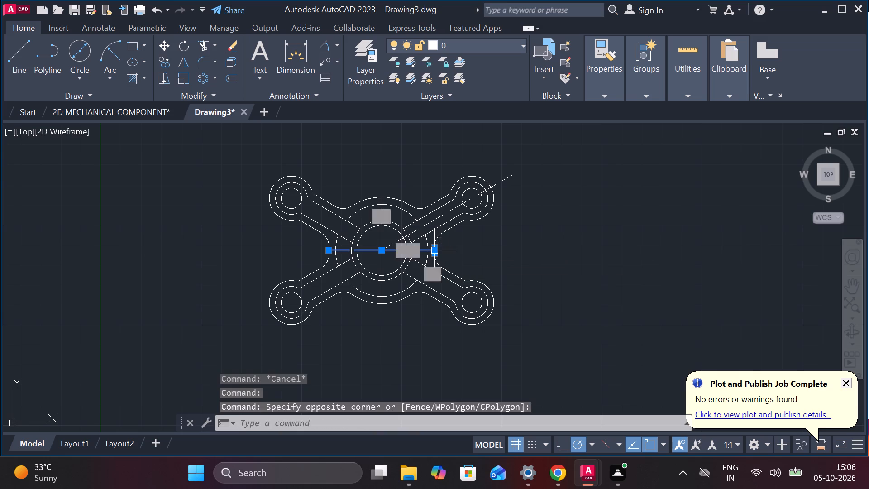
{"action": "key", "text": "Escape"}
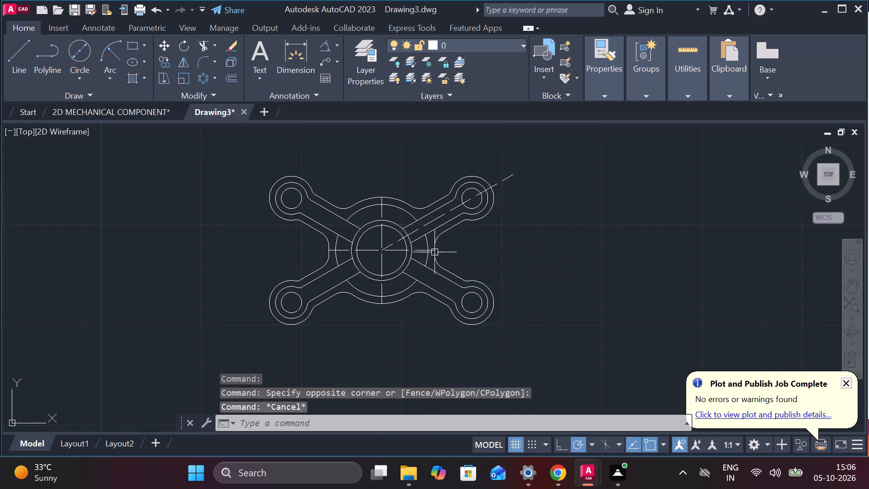
Stretch the horizontal centre line's right end outward past the outline, making the line about 90 units long.
{"action": "scroll", "coordinate": [440, 246], "scroll_direction": "up", "scroll_amount": 2}
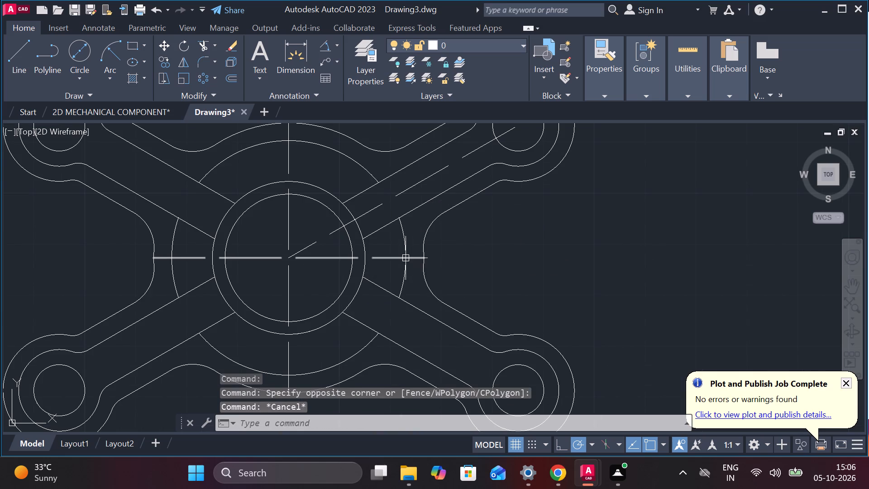
{"action": "left_click", "coordinate": [406, 258]}
{"action": "left_click", "coordinate": [422, 258]}
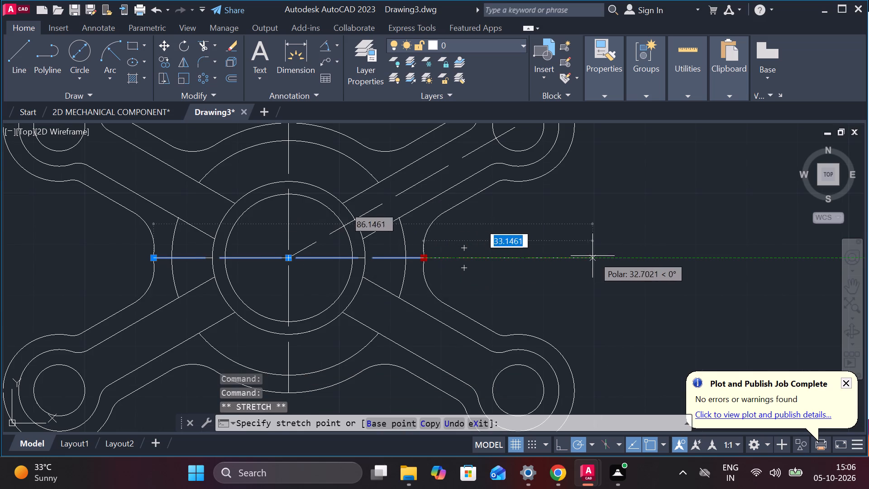
{"action": "left_click", "coordinate": [611, 254]}
{"action": "key", "text": "Escape"}
Lengthen the horizontal centre line's left end outward past the outline, to about the left bosses' outer edge.
{"action": "scroll", "coordinate": [626, 247], "scroll_direction": "down", "scroll_amount": 2}
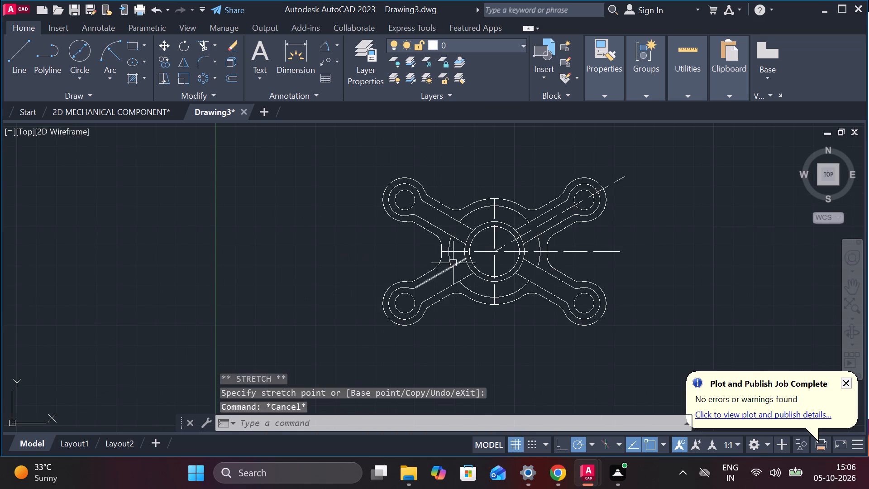
{"action": "scroll", "coordinate": [453, 254], "scroll_direction": "up", "scroll_amount": 2}
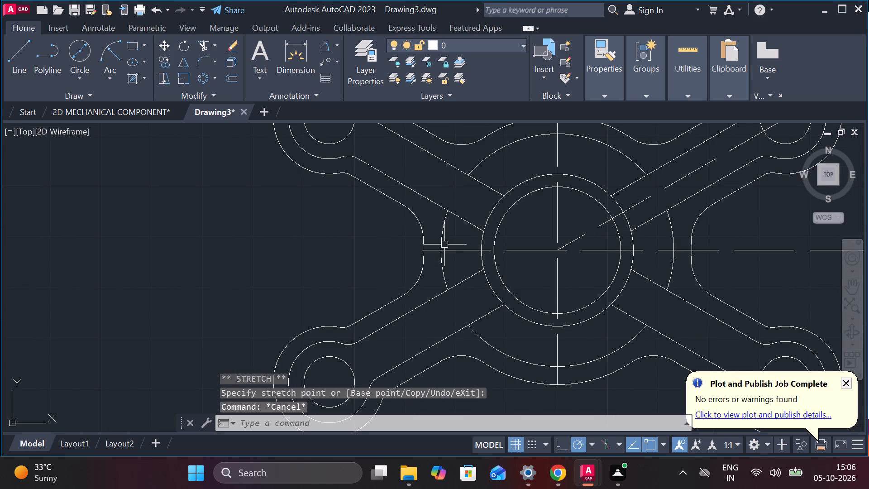
{"action": "left_click", "coordinate": [453, 250]}
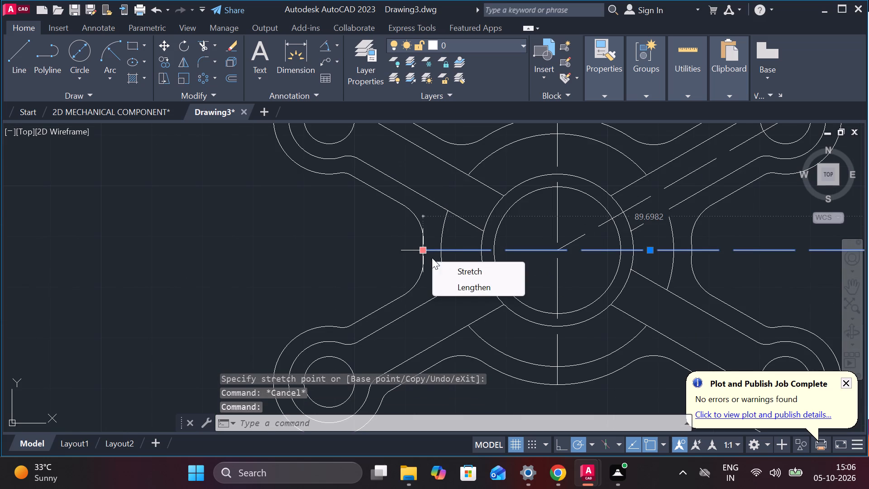
{"action": "left_click", "coordinate": [457, 285]}
{"action": "left_click", "coordinate": [267, 269]}
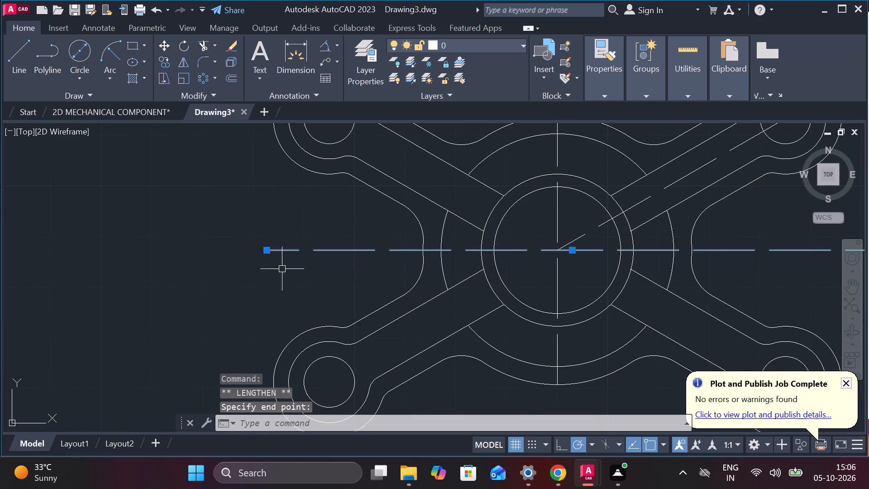
{"action": "key", "text": "Escape"}
Add an angular dimension between the upper-right arm's centre line and the horizontal centre line, placed outside the upper-right boss.
{"action": "scroll", "coordinate": [435, 254], "scroll_direction": "down", "scroll_amount": 3}
{"action": "scroll", "coordinate": [473, 266], "scroll_direction": "up", "scroll_amount": 3}
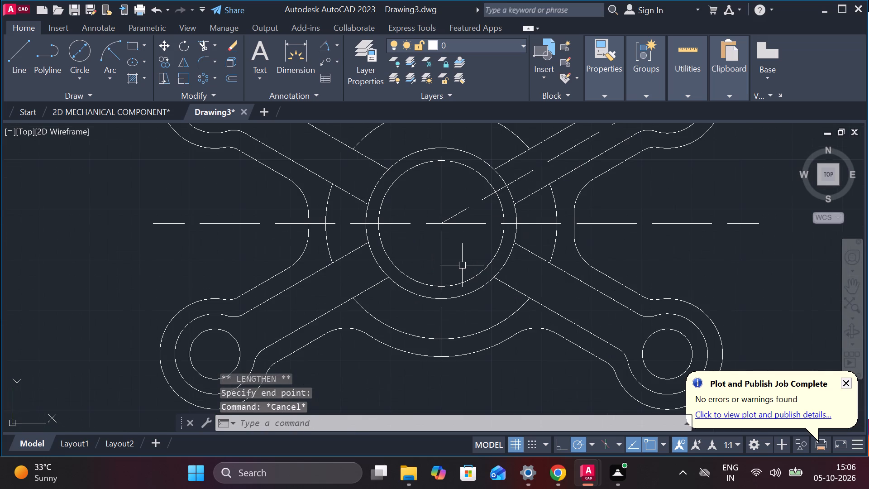
{"action": "scroll", "coordinate": [462, 267], "scroll_direction": "down", "scroll_amount": 2}
{"action": "scroll", "coordinate": [589, 206], "scroll_direction": "up", "scroll_amount": 1}
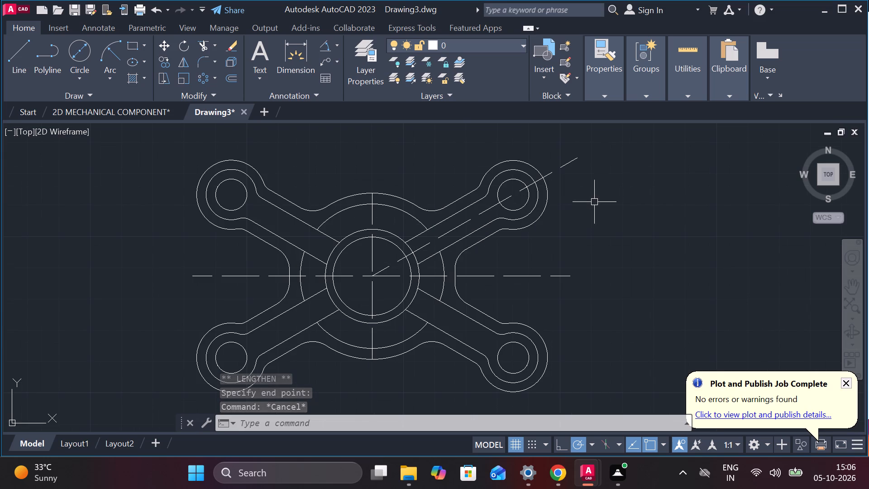
{"action": "left_click", "coordinate": [320, 41]}
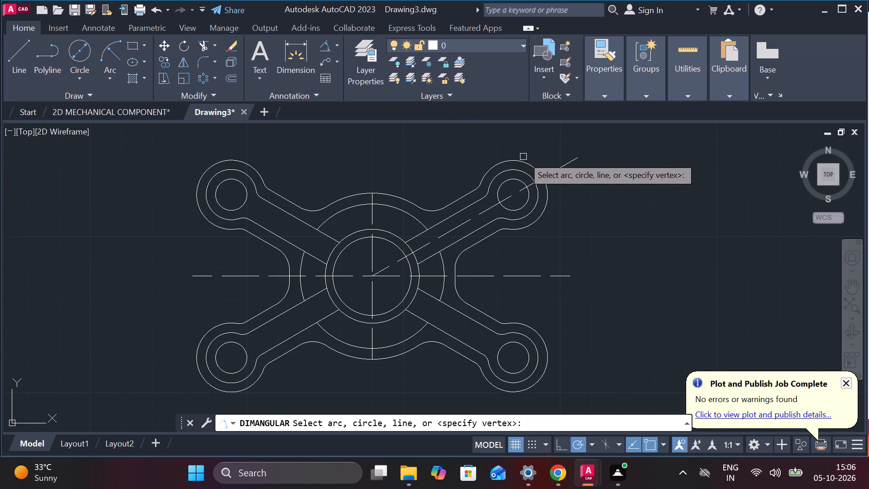
{"action": "left_click", "coordinate": [561, 164]}
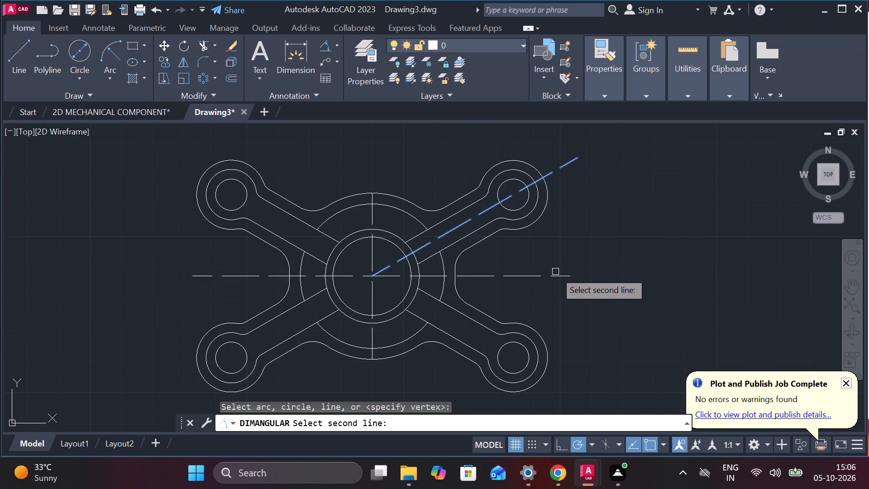
{"action": "left_click", "coordinate": [557, 274]}
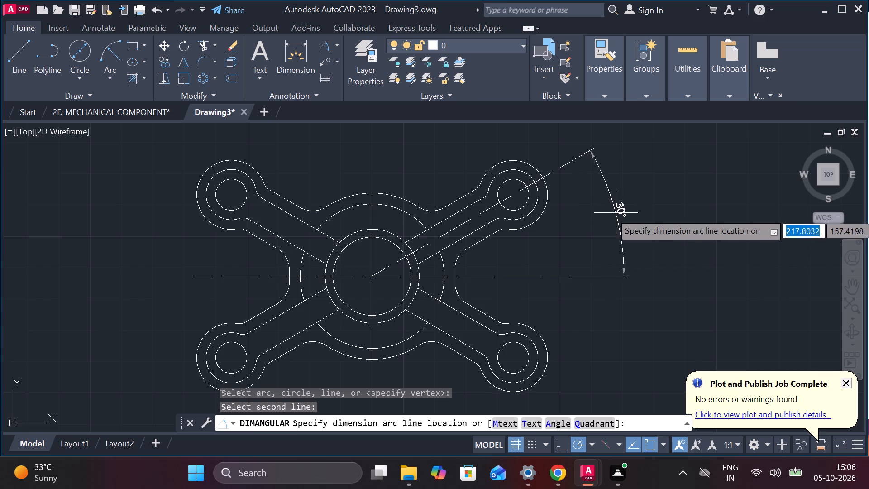
{"action": "left_click", "coordinate": [617, 211]}
{"action": "scroll", "coordinate": [636, 209], "scroll_direction": "down", "scroll_amount": 3}
{"action": "scroll", "coordinate": [655, 216], "scroll_direction": "up", "scroll_amount": 1}
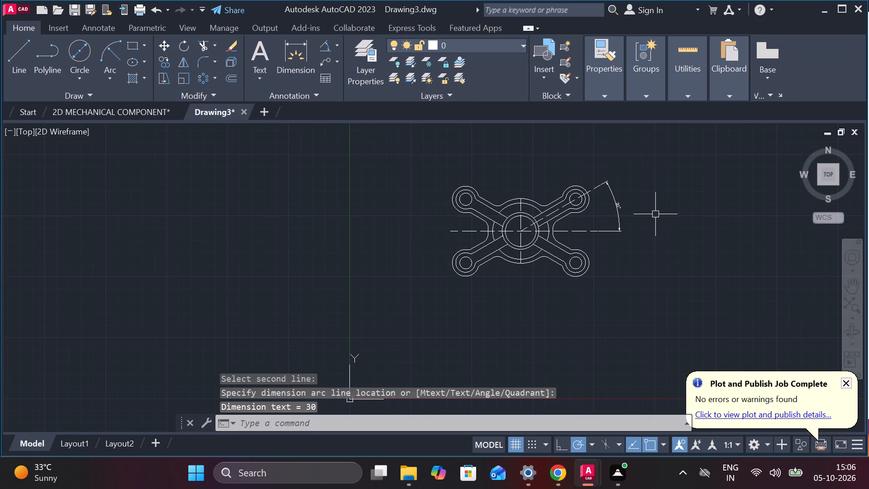
{"action": "key", "text": "Escape"}
Open the ISO-25 dimension style for modification and set its arrow size to 3.
{"action": "scroll", "coordinate": [631, 197], "scroll_direction": "up", "scroll_amount": 1}
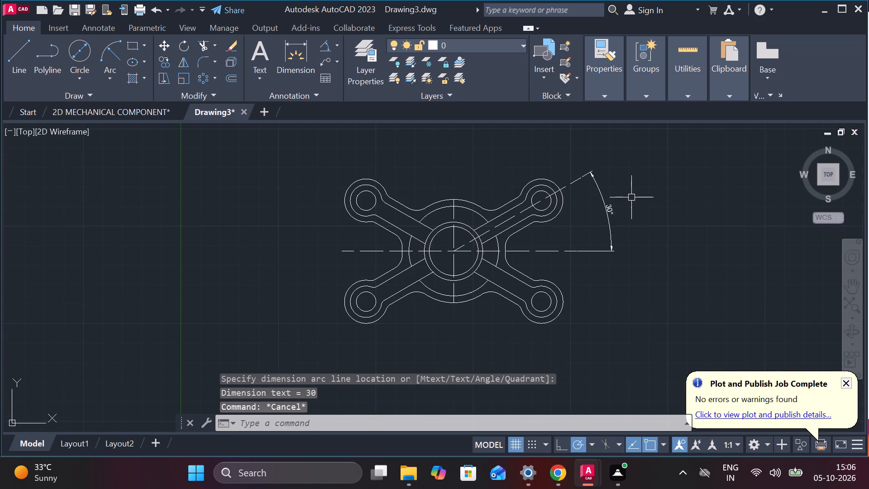
{"action": "key", "text": "d"}
{"action": "key", "text": "Return"}
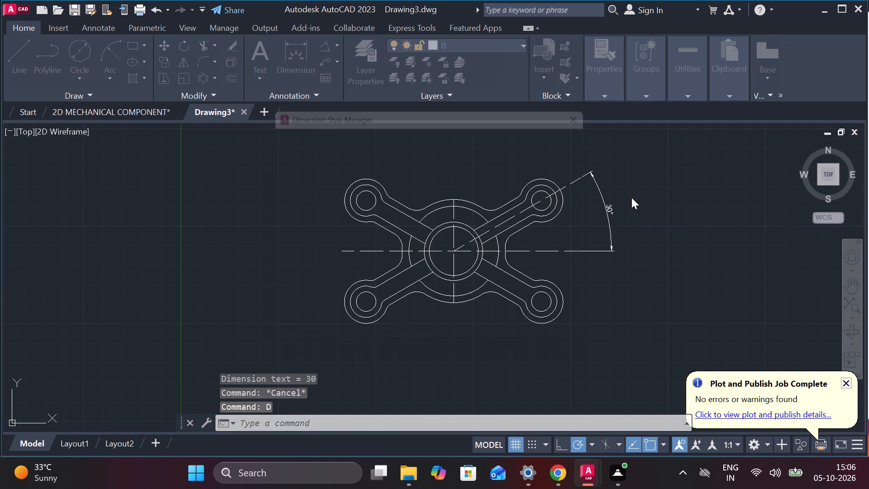
{"action": "left_click", "coordinate": [585, 205]}
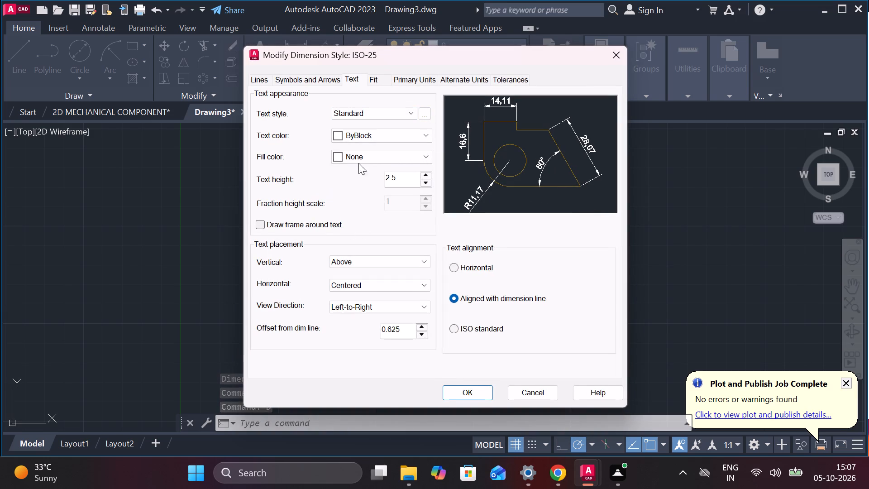
{"action": "left_click", "coordinate": [297, 75]}
{"action": "left_click_drag", "start_coordinate": [280, 220], "coordinate": [211, 214]}
{"action": "key", "text": "3"}
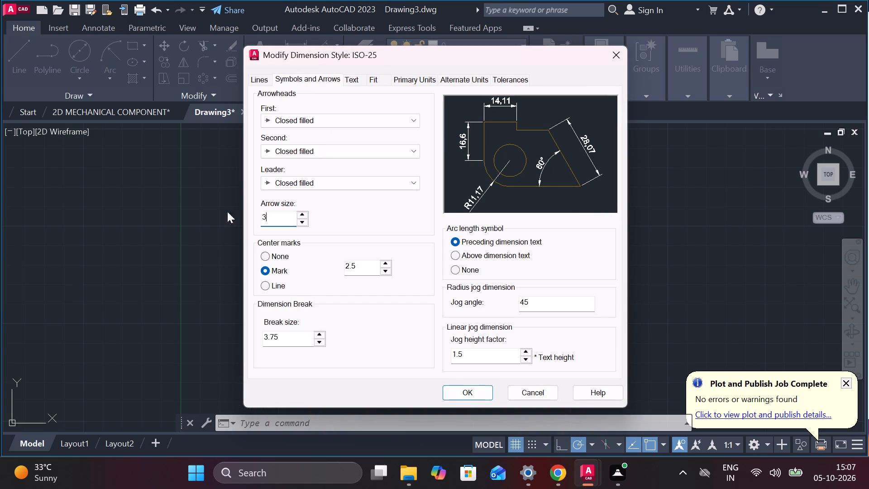
Set the dimension text height to 5 and the text alignment to ISO standard.
{"action": "left_click", "coordinate": [358, 81]}
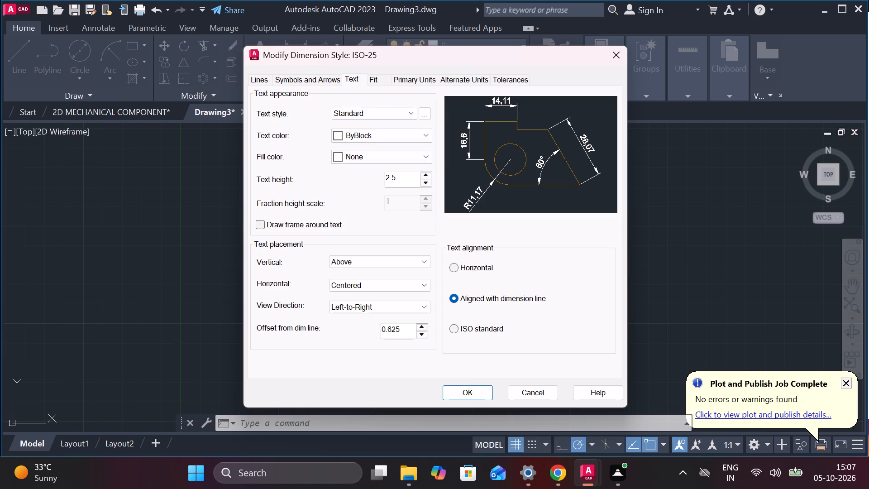
{"action": "left_click_drag", "start_coordinate": [395, 179], "coordinate": [353, 178]}
{"action": "key", "text": "5"}
{"action": "left_click", "coordinate": [454, 326]}
Set the linear dimension precision of the primary units to 0.0.
{"action": "left_click", "coordinate": [416, 79]}
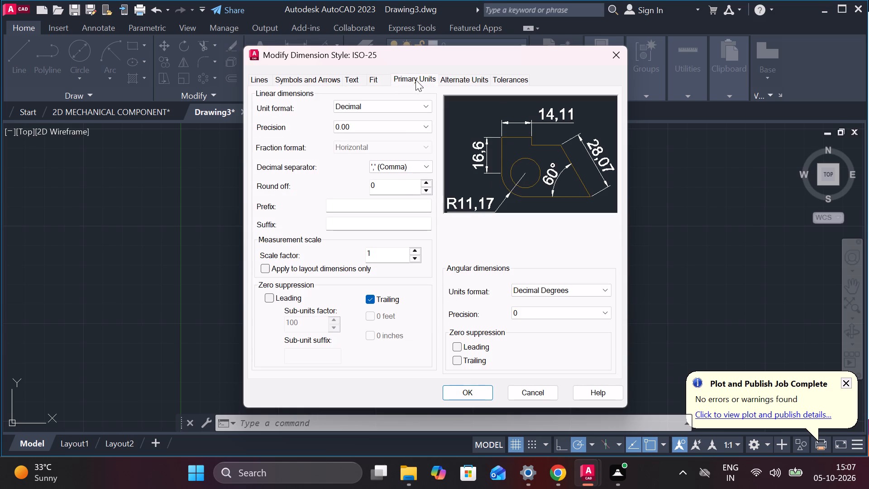
{"action": "left_click", "coordinate": [385, 129]}
{"action": "left_click", "coordinate": [356, 150]}
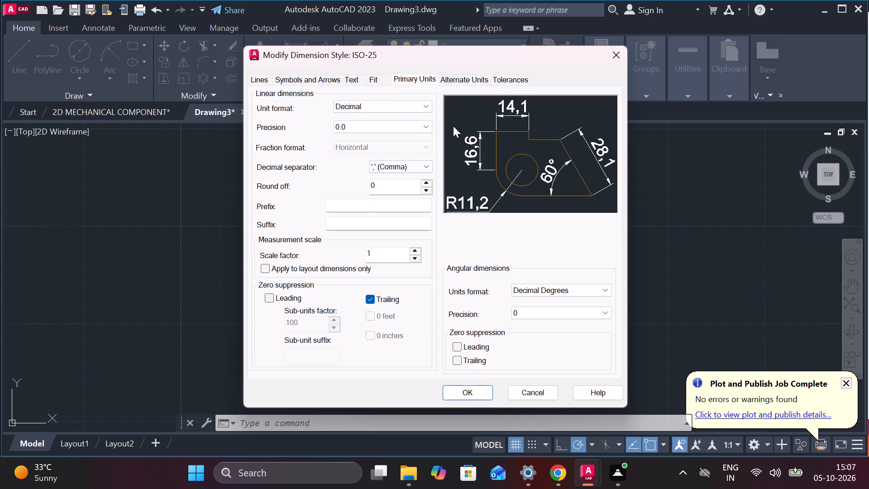
{"action": "left_click", "coordinate": [457, 84]}
{"action": "left_click", "coordinate": [410, 84]}
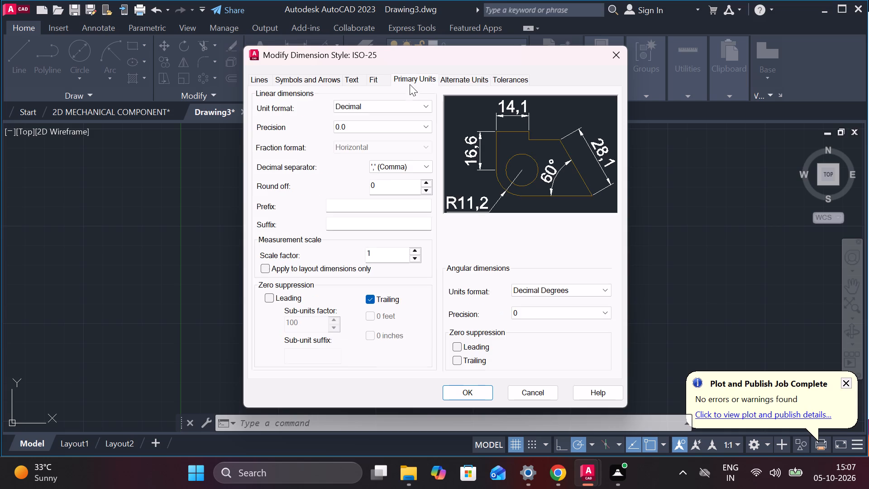
Turn off drawing the dimension line between extension lines, apply the style changes and make ISO-25 current.
{"action": "left_click", "coordinate": [379, 84]}
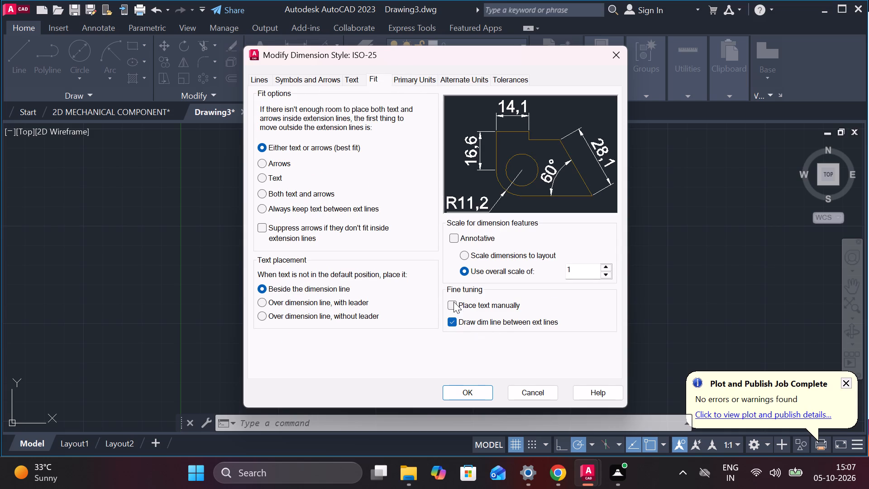
{"action": "left_click", "coordinate": [449, 318]}
{"action": "left_click", "coordinate": [477, 390]}
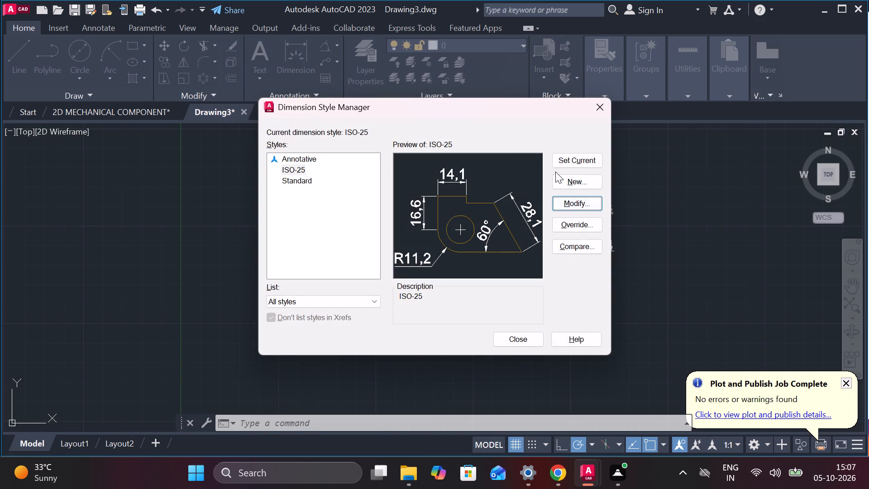
{"action": "left_click", "coordinate": [562, 164]}
{"action": "left_click", "coordinate": [515, 333]}
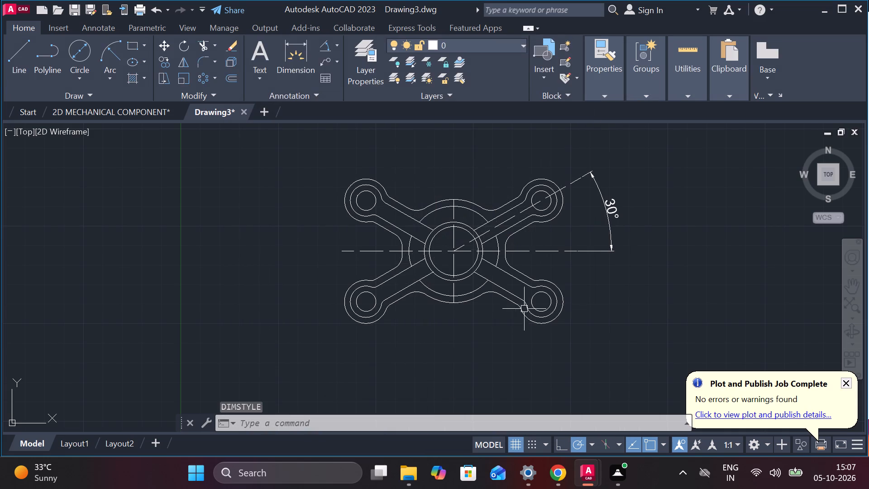
Add a horizontal linear dimension across the outer central circle's left and right quadrants, placed below the component.
{"action": "left_click", "coordinate": [333, 43]}
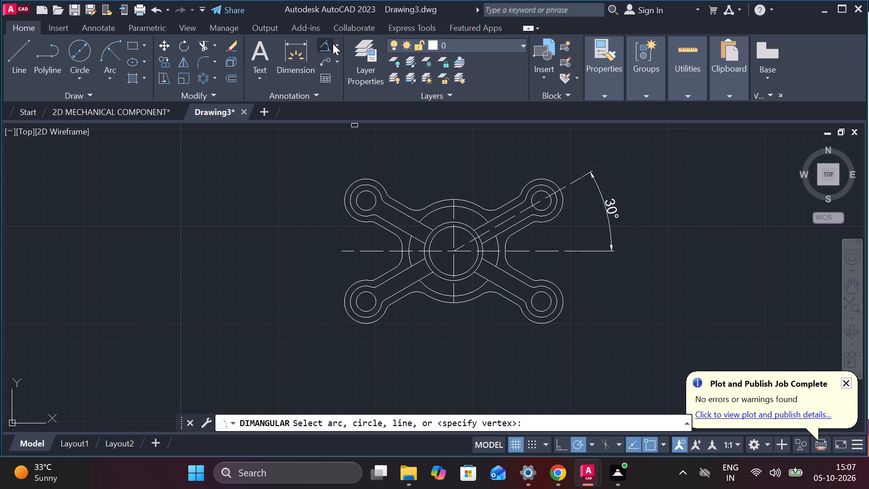
{"action": "left_click", "coordinate": [335, 47]}
{"action": "left_click", "coordinate": [343, 74]}
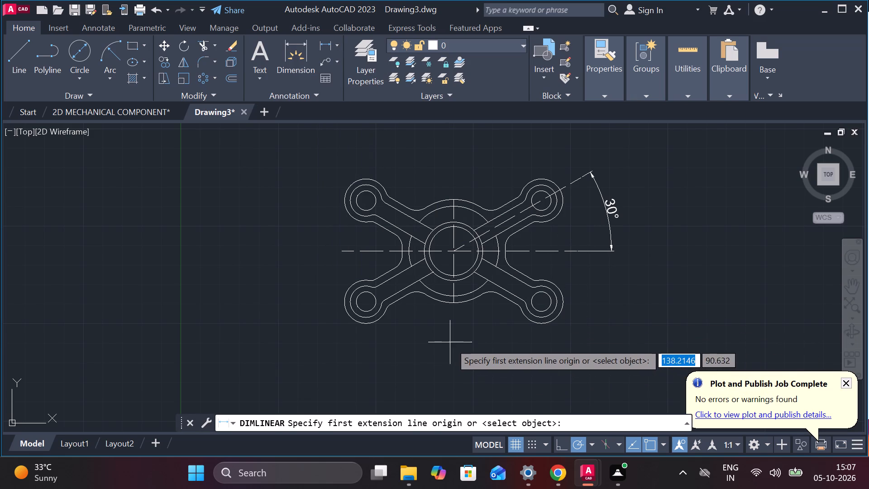
{"action": "scroll", "coordinate": [450, 342], "scroll_direction": "up", "scroll_amount": 1}
{"action": "left_click", "coordinate": [409, 200]}
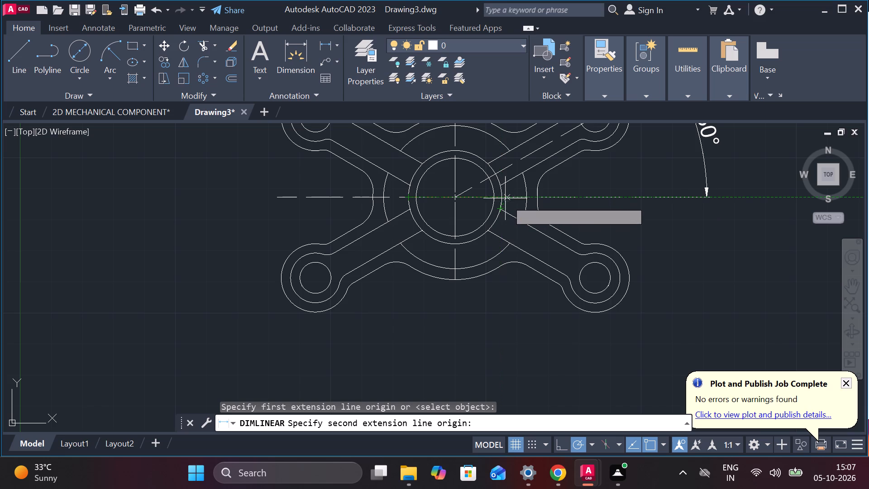
{"action": "left_click", "coordinate": [504, 196]}
{"action": "middle_click_drag", "start_coordinate": [495, 319], "coordinate": [495, 316]}
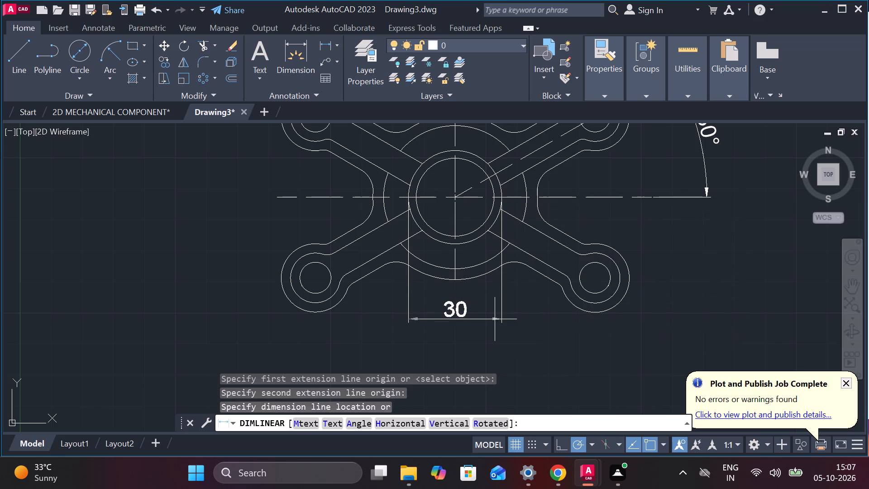
{"action": "middle_click_drag", "start_coordinate": [495, 316], "coordinate": [500, 230]}
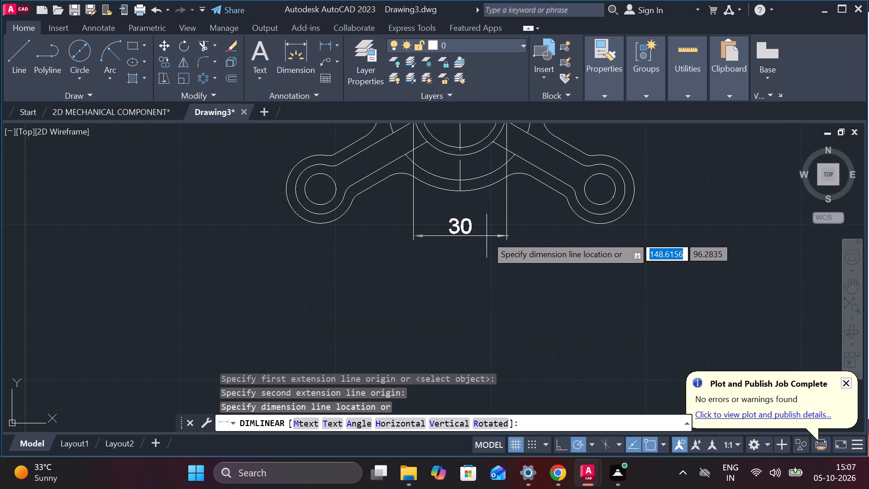
{"action": "left_click", "coordinate": [487, 236]}
{"action": "scroll", "coordinate": [505, 235], "scroll_direction": "down", "scroll_amount": 2}
{"action": "scroll", "coordinate": [522, 235], "scroll_direction": "up", "scroll_amount": 2}
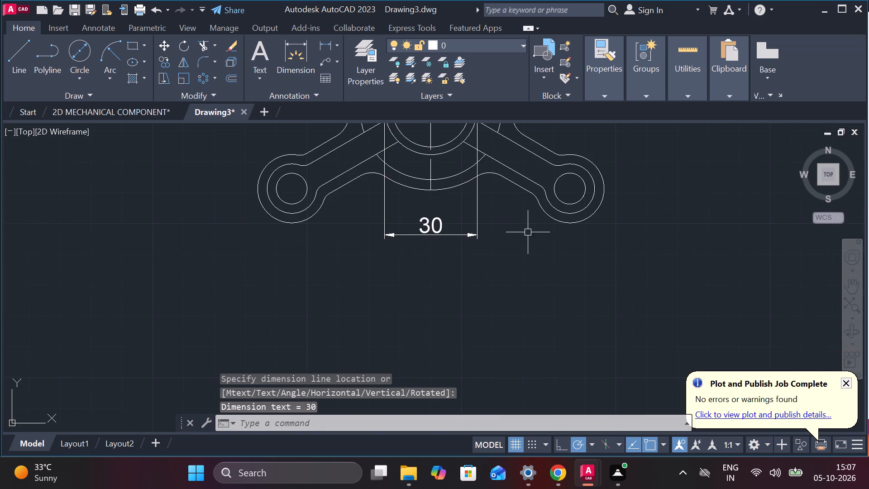
{"action": "middle_click_drag", "start_coordinate": [530, 250], "coordinate": [527, 331]}
{"action": "scroll", "coordinate": [539, 323], "scroll_direction": "down", "scroll_amount": 1}
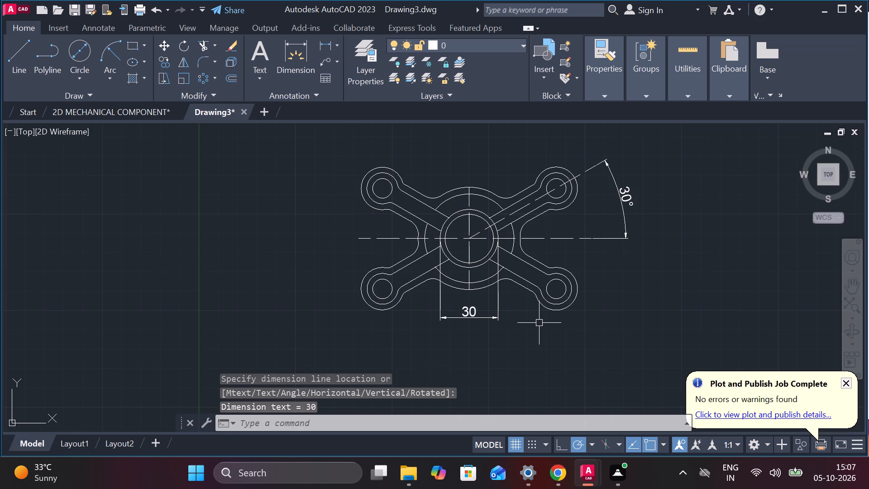
{"action": "key", "text": "Escape"}
Modify the ISO-25 dimension style to a text height of 4 and set the style current.
{"action": "key", "text": "d"}
{"action": "key", "text": "Return"}
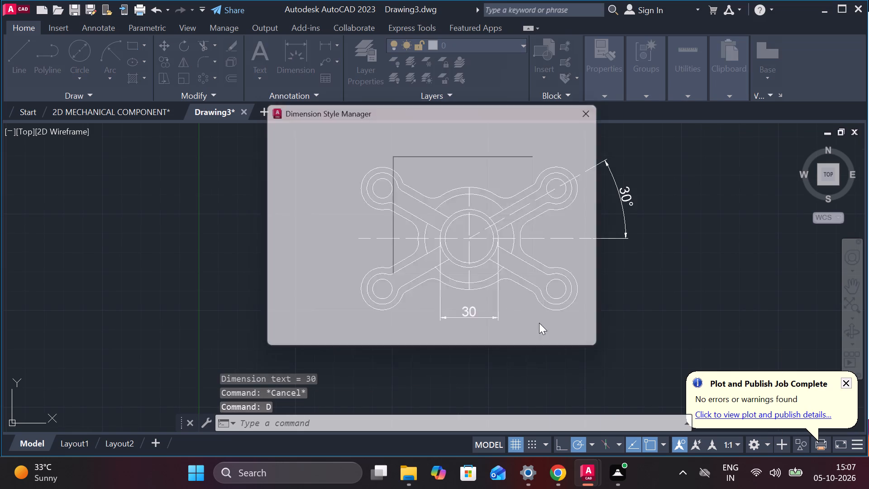
{"action": "left_click", "coordinate": [595, 205]}
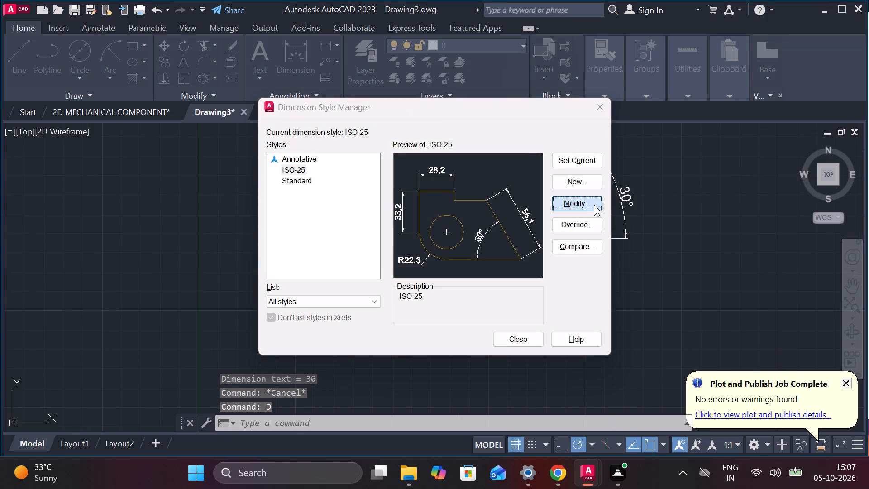
{"action": "left_click", "coordinate": [361, 81]}
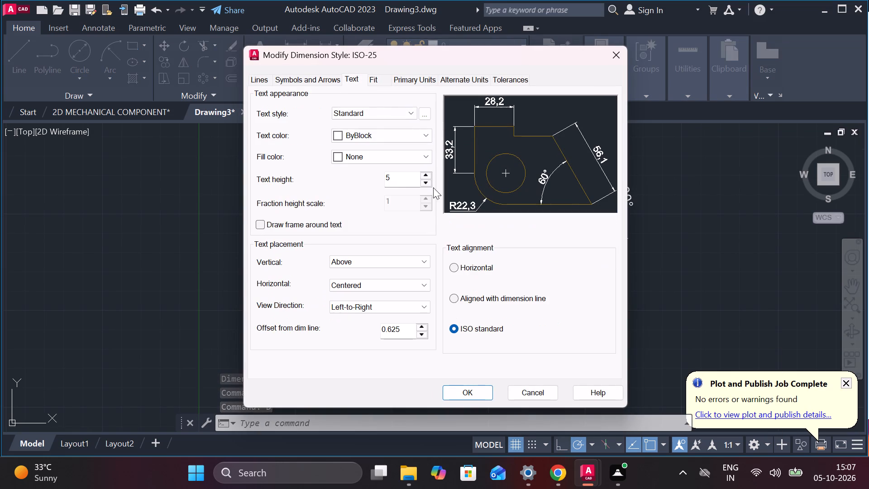
{"action": "left_click_drag", "start_coordinate": [394, 175], "coordinate": [354, 169]}
{"action": "key", "text": "4"}
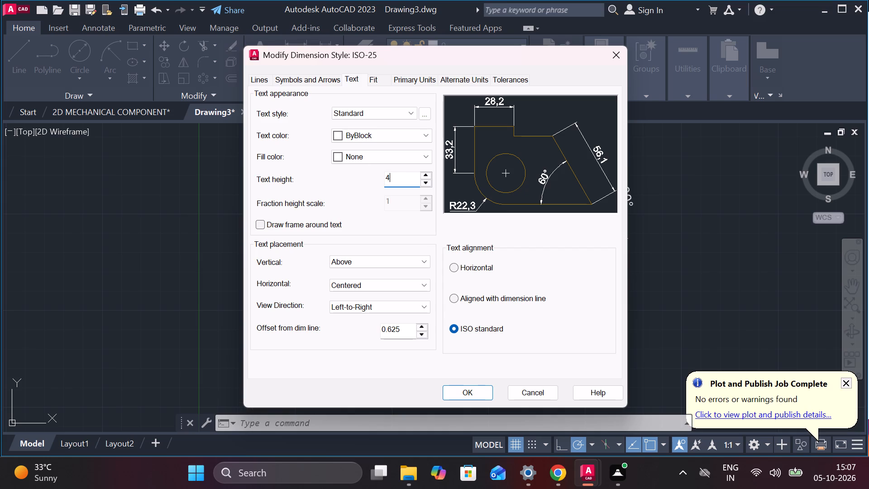
{"action": "left_click", "coordinate": [481, 387]}
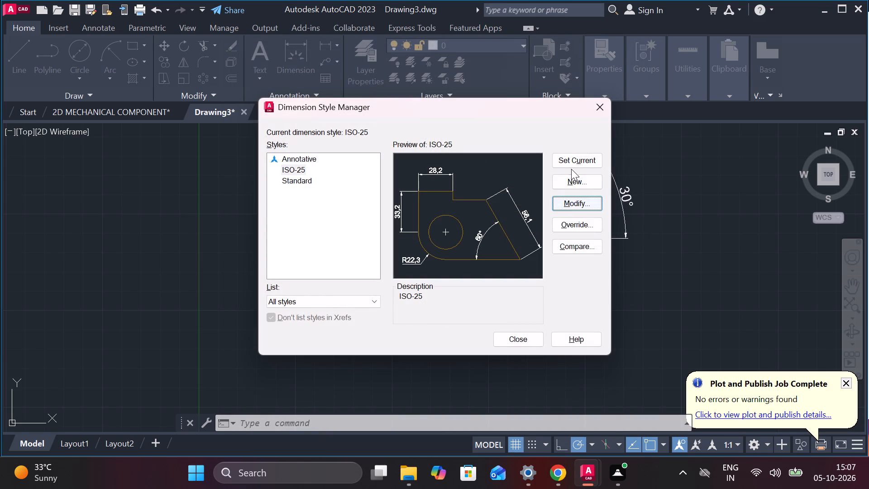
{"action": "left_click", "coordinate": [571, 166]}
{"action": "left_click", "coordinate": [523, 344]}
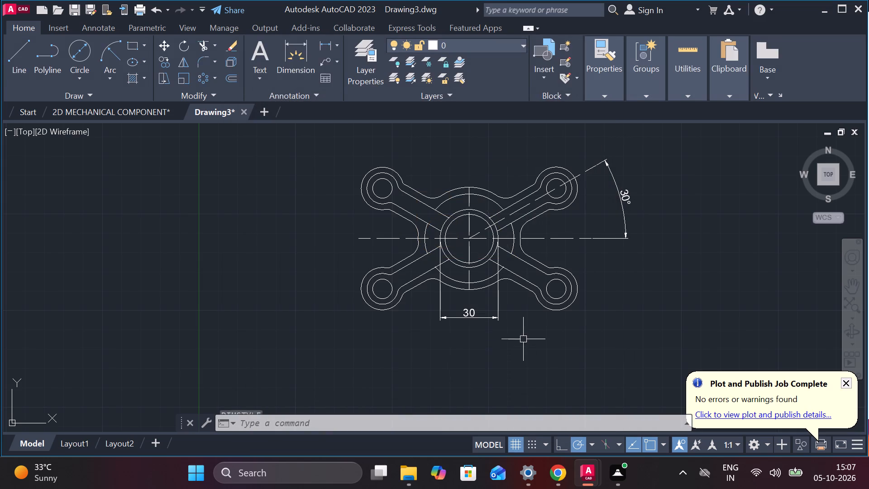
Add a horizontal linear dimension across the inner central circle's left and right quadrants, placed just above the 30 dimension.
{"action": "left_click", "coordinate": [329, 41]}
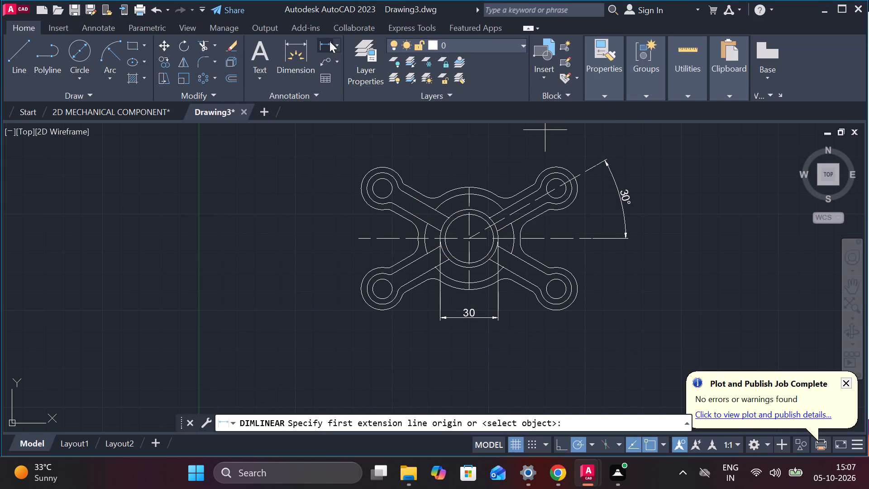
{"action": "scroll", "coordinate": [420, 201], "scroll_direction": "up", "scroll_amount": 1}
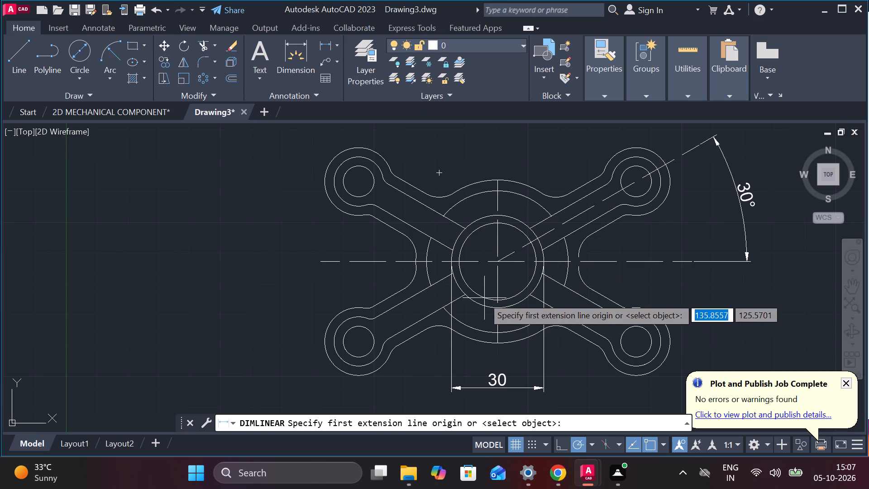
{"action": "left_click", "coordinate": [462, 265]}
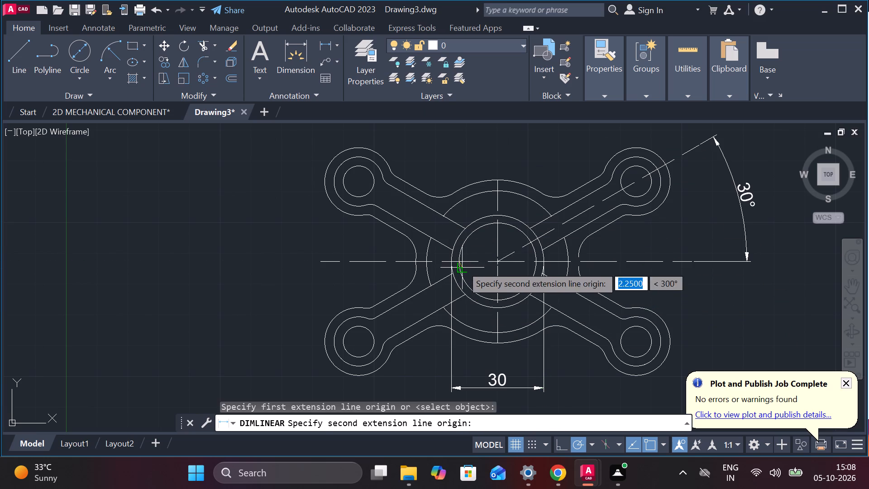
{"action": "left_click", "coordinate": [535, 265]}
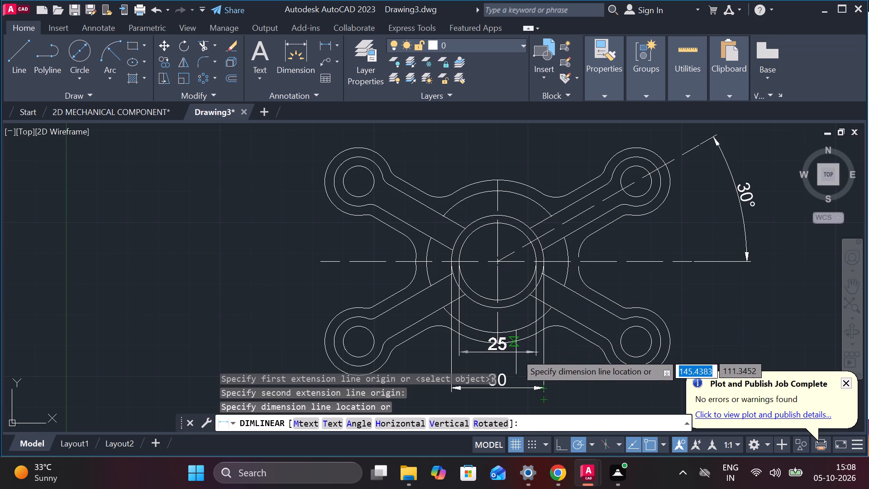
{"action": "middle_click_drag", "start_coordinate": [516, 353], "coordinate": [527, 240]}
{"action": "scroll", "coordinate": [523, 244], "scroll_direction": "up", "scroll_amount": 1}
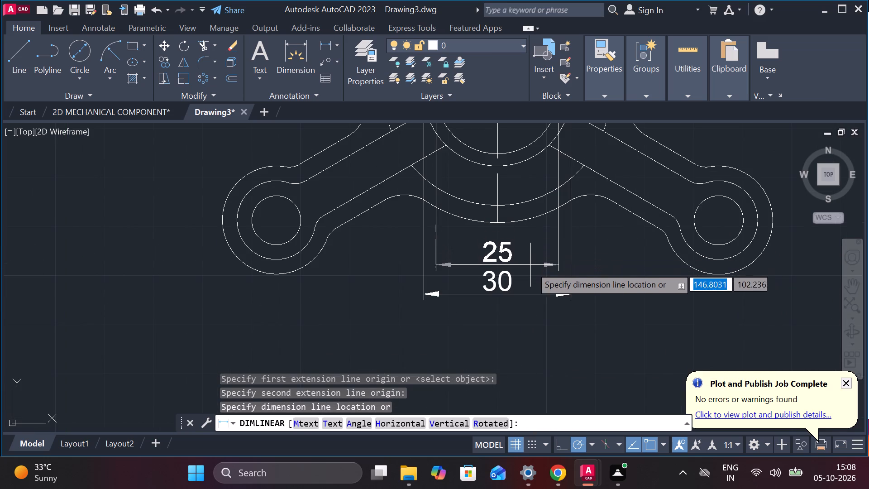
{"action": "left_click", "coordinate": [530, 263]}
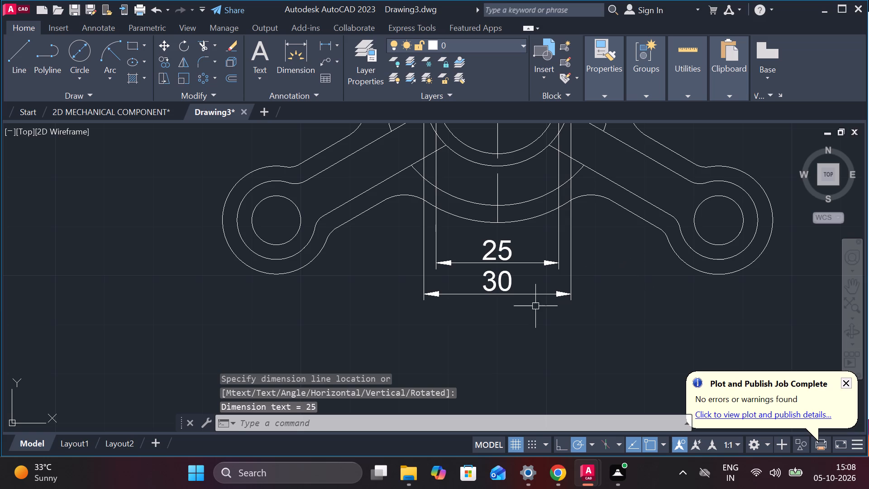
Move the 30 dimension's line and text straight down to widen the gap below the 25 dimension.
{"action": "left_click", "coordinate": [492, 288]}
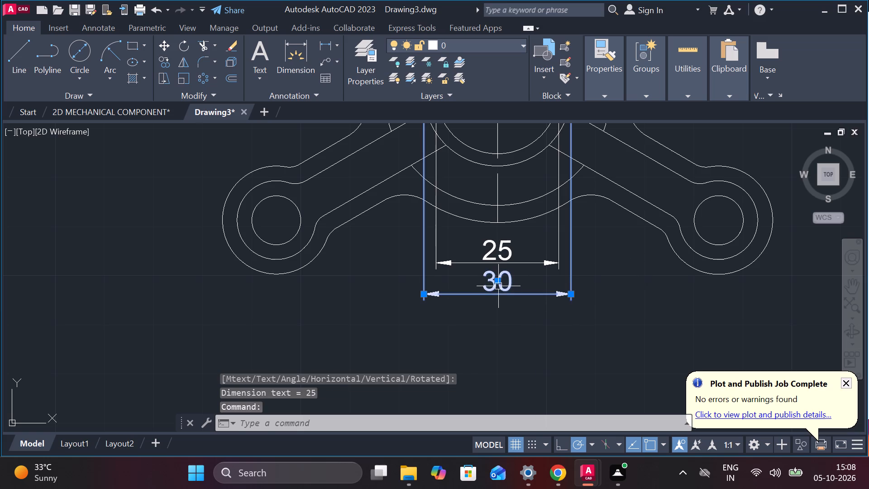
{"action": "left_click", "coordinate": [498, 284]}
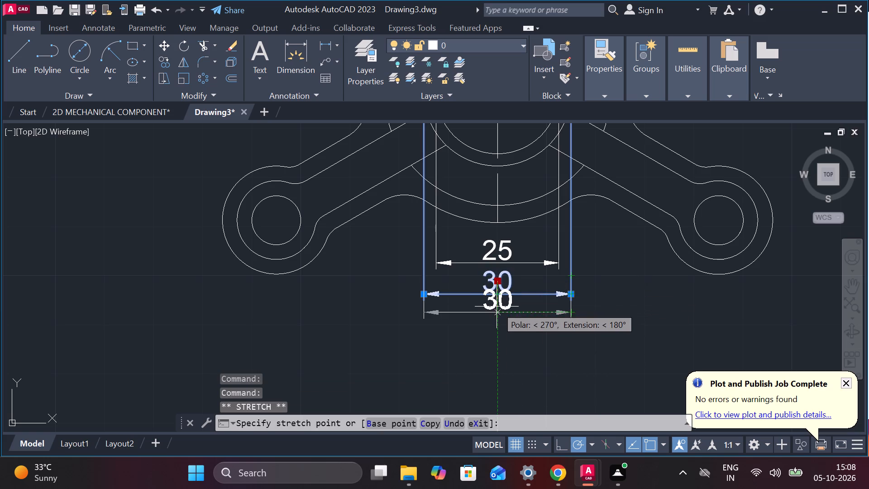
{"action": "left_click", "coordinate": [497, 307]}
{"action": "key", "text": "Escape"}
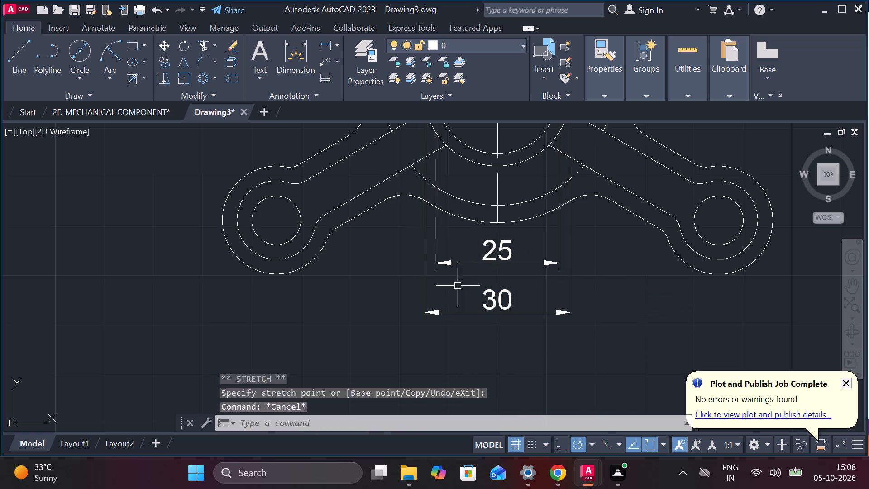
Add a horizontal linear dimension between the left and right arcs around the central circles on the centre line, placed below the 30 dimension.
{"action": "key", "text": "space"}
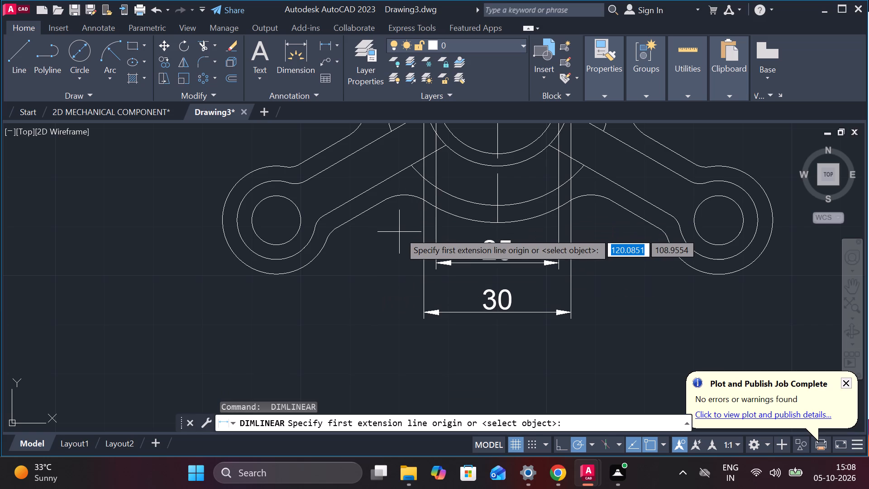
{"action": "scroll", "coordinate": [399, 232], "scroll_direction": "down", "scroll_amount": 1}
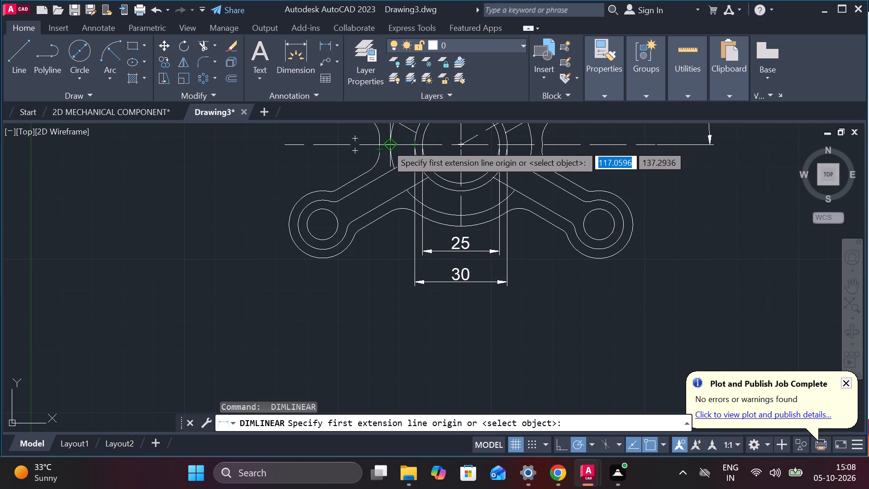
{"action": "left_click", "coordinate": [387, 144]}
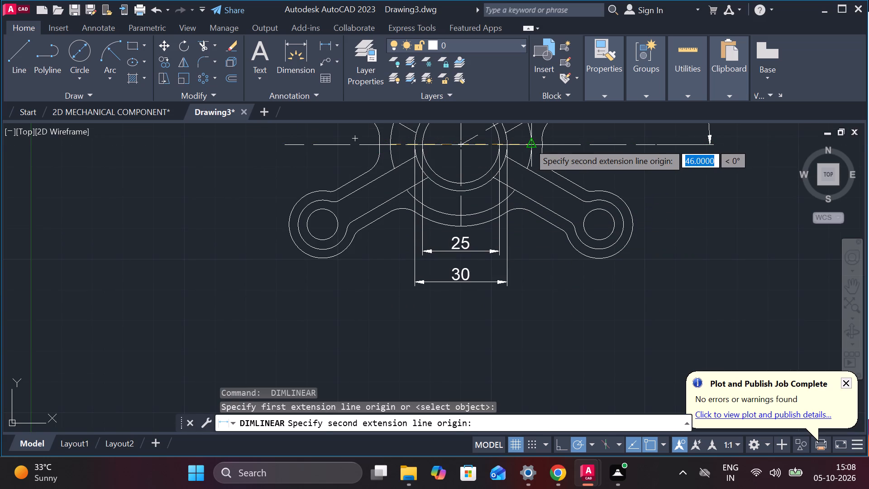
{"action": "left_click", "coordinate": [529, 143]}
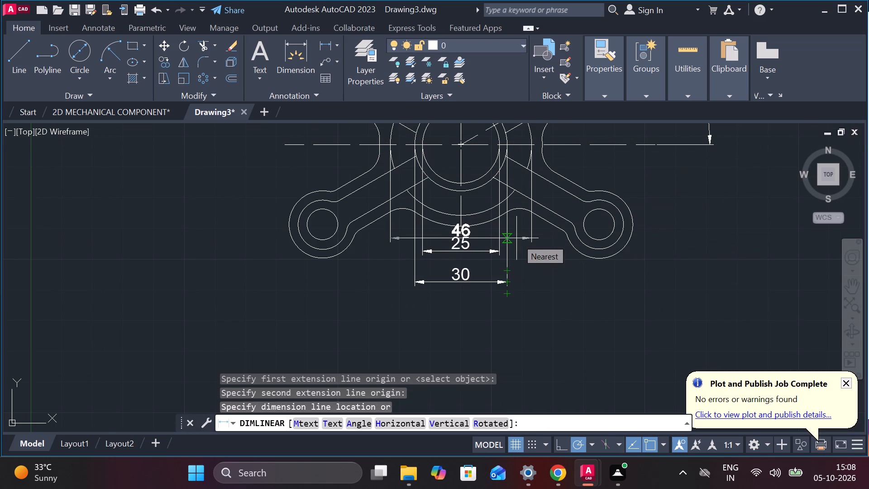
{"action": "scroll", "coordinate": [516, 309], "scroll_direction": "up", "scroll_amount": 1}
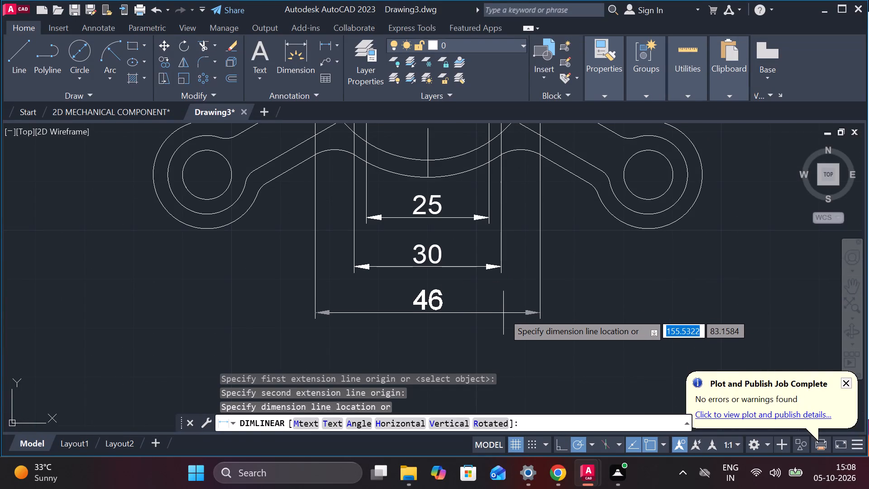
{"action": "left_click", "coordinate": [503, 317]}
{"action": "key", "text": "Escape"}
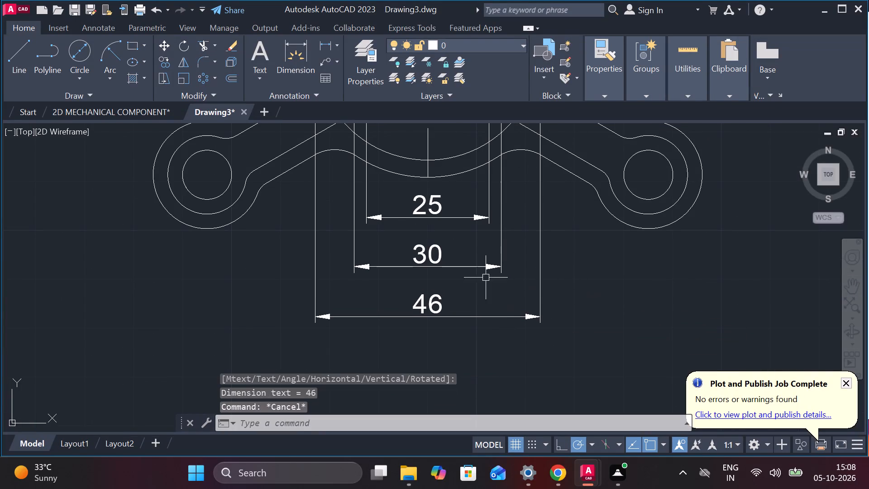
Add the diameter symbol in front of the 25, 30 and 46 dimension texts.
{"action": "double_click", "coordinate": [423, 203]}
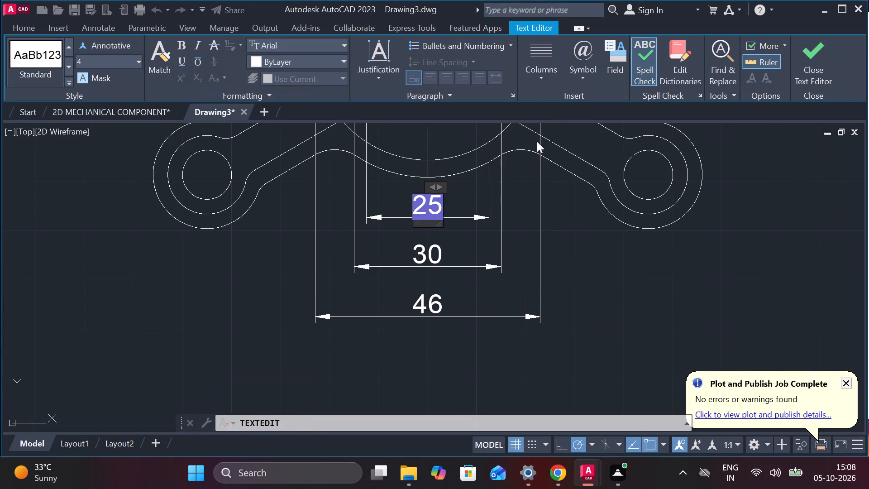
{"action": "left_click", "coordinate": [583, 47]}
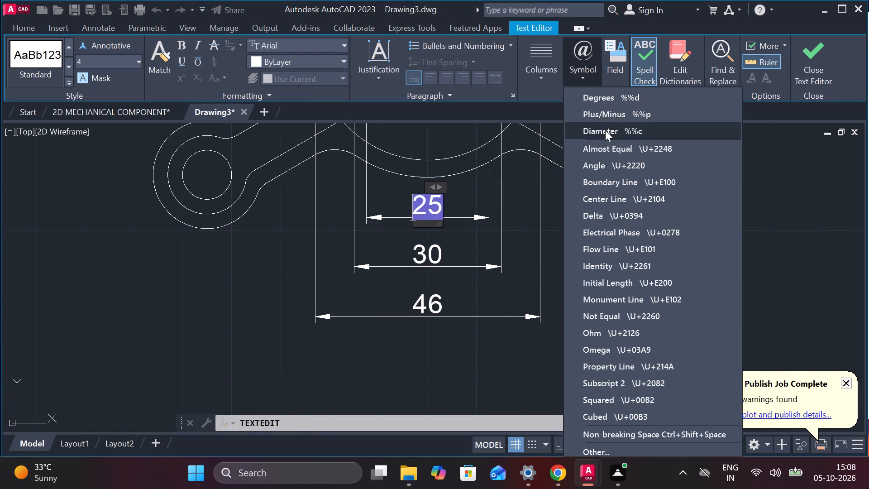
{"action": "left_click", "coordinate": [605, 130]}
{"action": "double_click", "coordinate": [427, 259]}
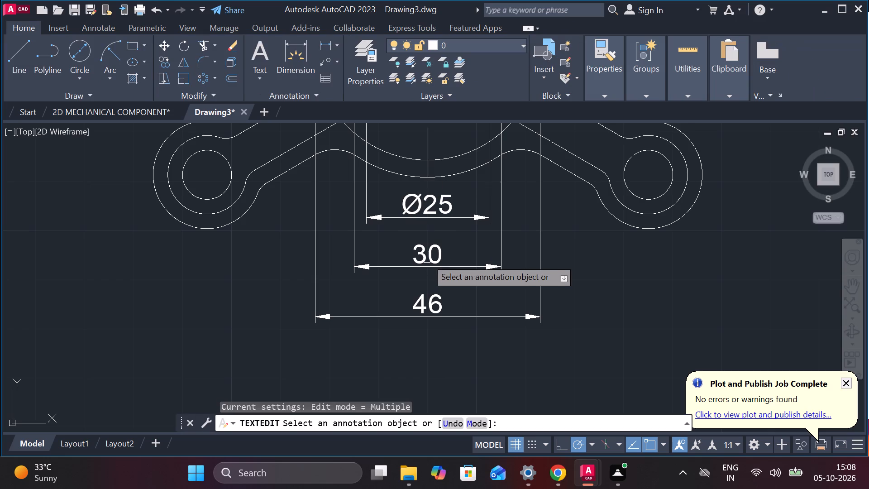
{"action": "double_click", "coordinate": [428, 254]}
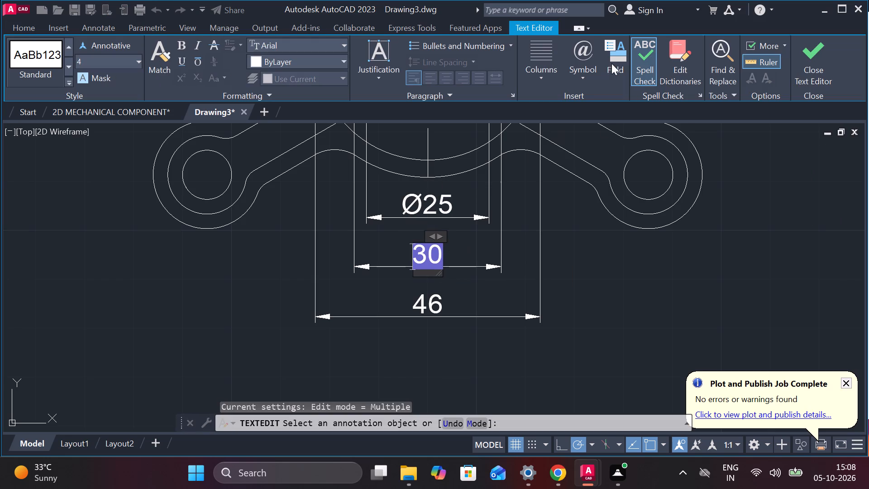
{"action": "left_click", "coordinate": [583, 62]}
{"action": "left_click", "coordinate": [608, 132]}
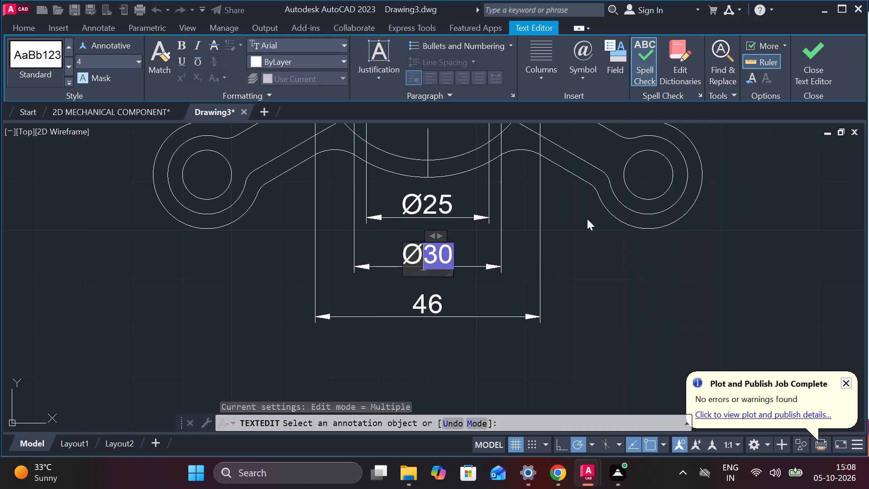
{"action": "double_click", "coordinate": [425, 296]}
{"action": "double_click", "coordinate": [425, 301]}
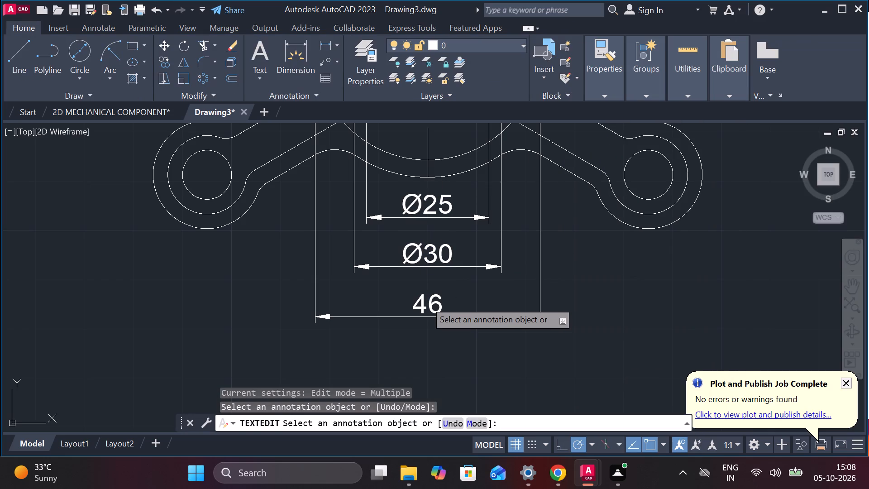
{"action": "left_click", "coordinate": [587, 65]}
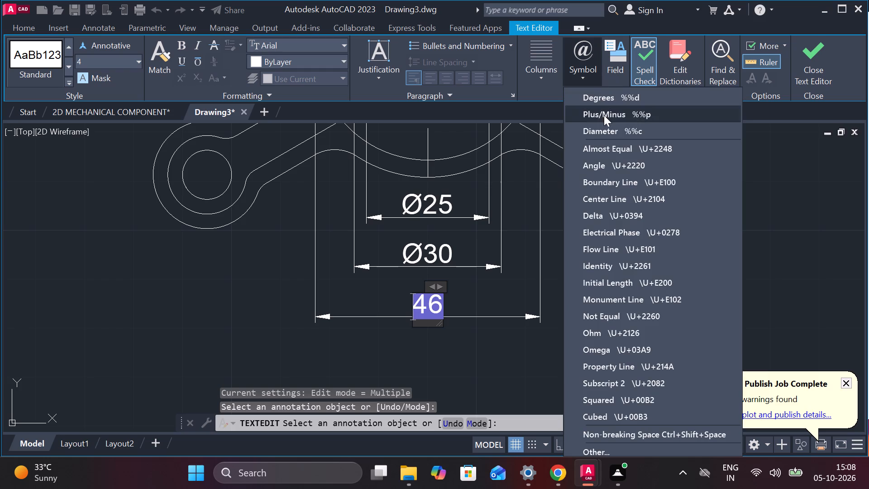
{"action": "left_click", "coordinate": [601, 134]}
{"action": "left_click", "coordinate": [817, 76]}
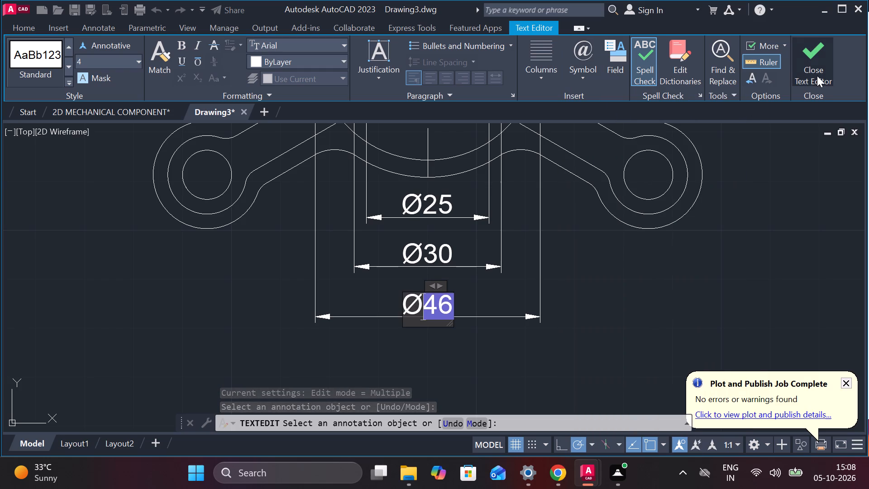
{"action": "scroll", "coordinate": [609, 199], "scroll_direction": "down", "scroll_amount": 2}
{"action": "middle_click_drag", "start_coordinate": [642, 229], "coordinate": [604, 283]}
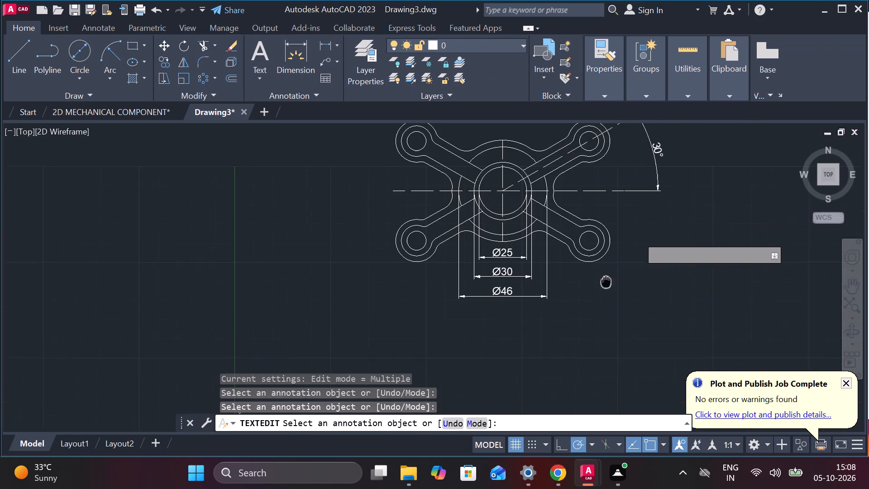
{"action": "middle_click_drag", "start_coordinate": [604, 283], "coordinate": [603, 283]}
{"action": "key", "text": "Escape"}
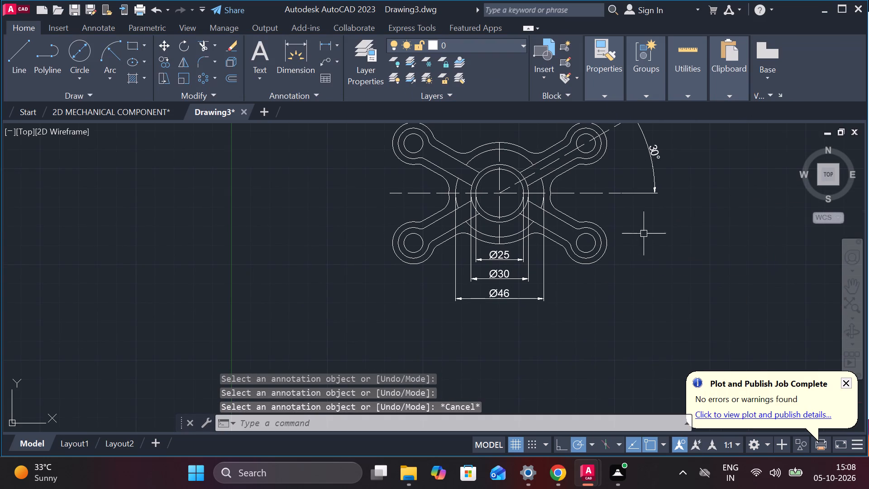
Add an aligned dimension across the width between the upper-left arm's inner parallel lines, near its boss.
{"action": "left_click", "coordinate": [334, 46]}
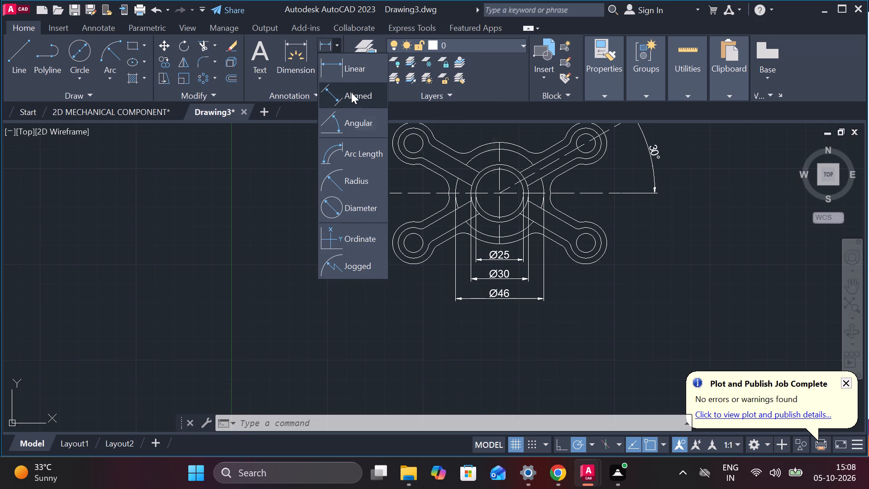
{"action": "left_click", "coordinate": [351, 92]}
{"action": "scroll", "coordinate": [419, 157], "scroll_direction": "up", "scroll_amount": 2}
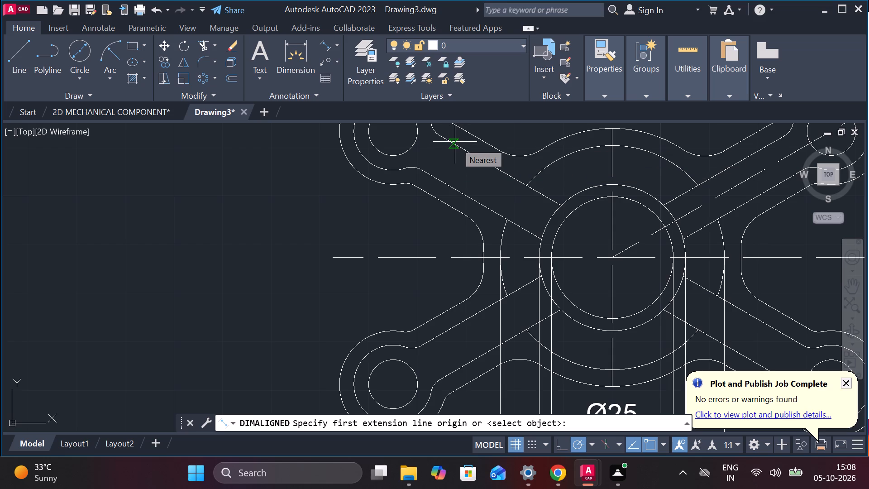
{"action": "left_click", "coordinate": [455, 142]}
{"action": "left_click", "coordinate": [433, 175]}
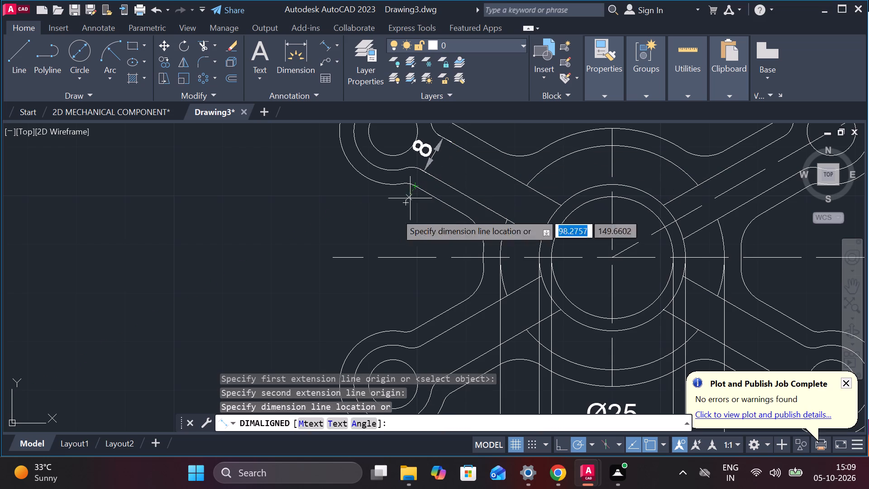
{"action": "left_click", "coordinate": [425, 198]}
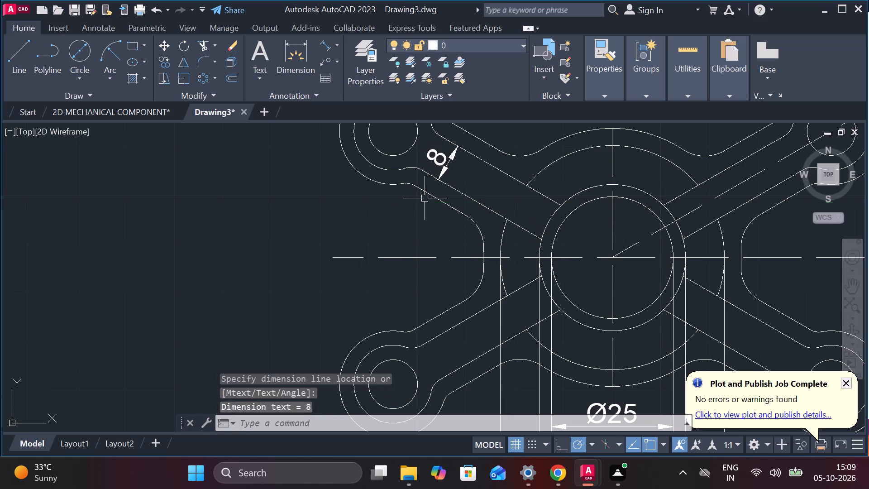
Add an aligned dimension across the width between the lower-left arm's outer parallel edges, near its boss.
{"action": "key", "text": "space"}
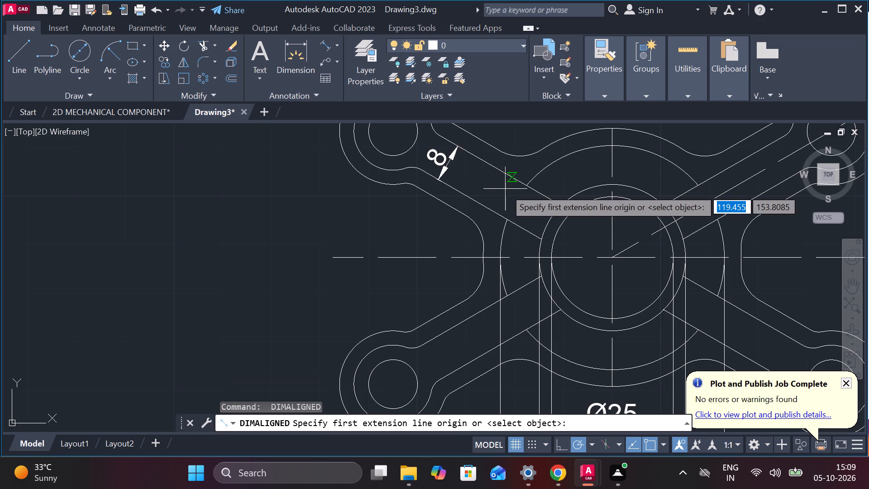
{"action": "left_click", "coordinate": [432, 313]}
{"action": "left_click", "coordinate": [481, 386]}
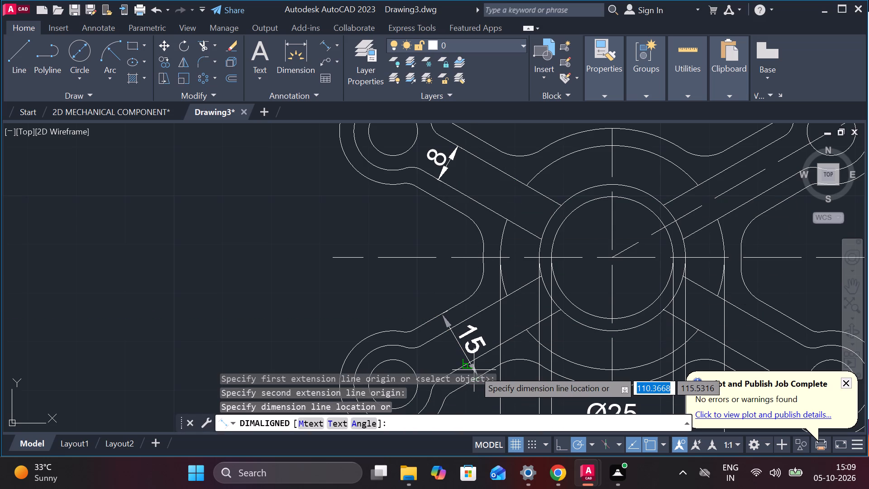
{"action": "left_click", "coordinate": [474, 370]}
Add a radius dimension to the small fillet joining the lower-right arm's upper outer edge to its boss, with the text above the arm.
{"action": "scroll", "coordinate": [515, 321], "scroll_direction": "down", "scroll_amount": 2}
{"action": "scroll", "coordinate": [603, 321], "scroll_direction": "up", "scroll_amount": 1}
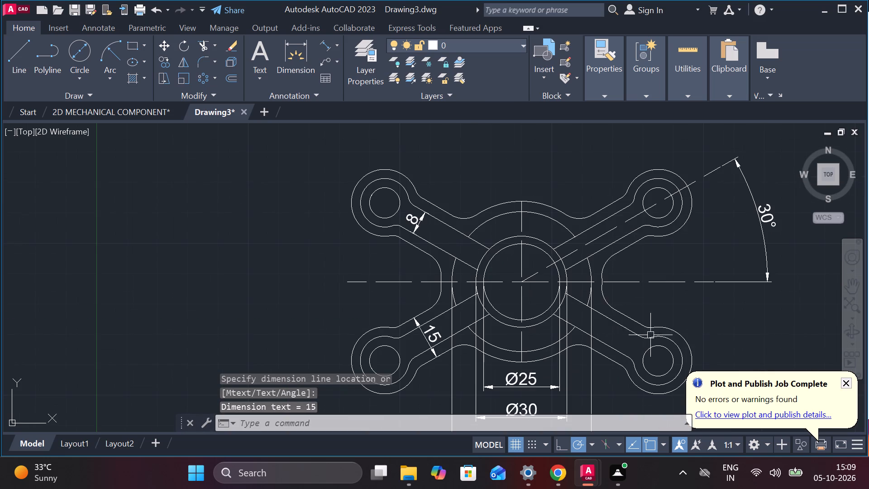
{"action": "middle_click_drag", "start_coordinate": [718, 320], "coordinate": [656, 276]}
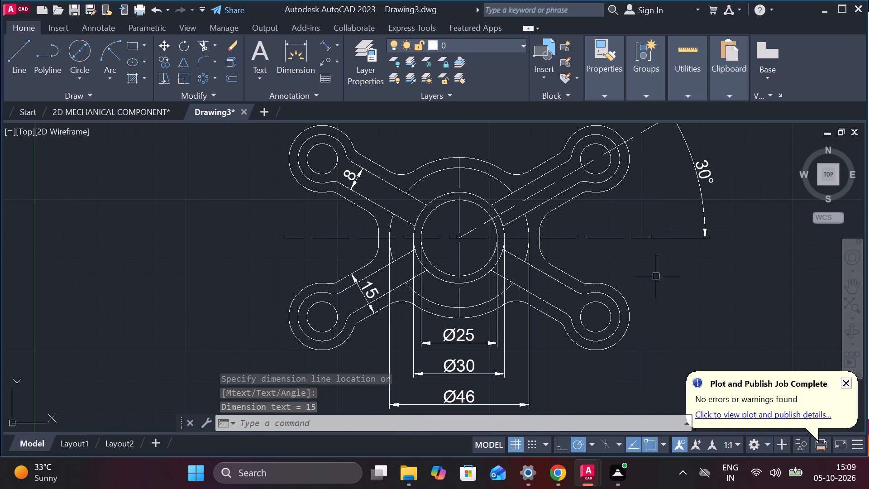
{"action": "left_click", "coordinate": [339, 46]}
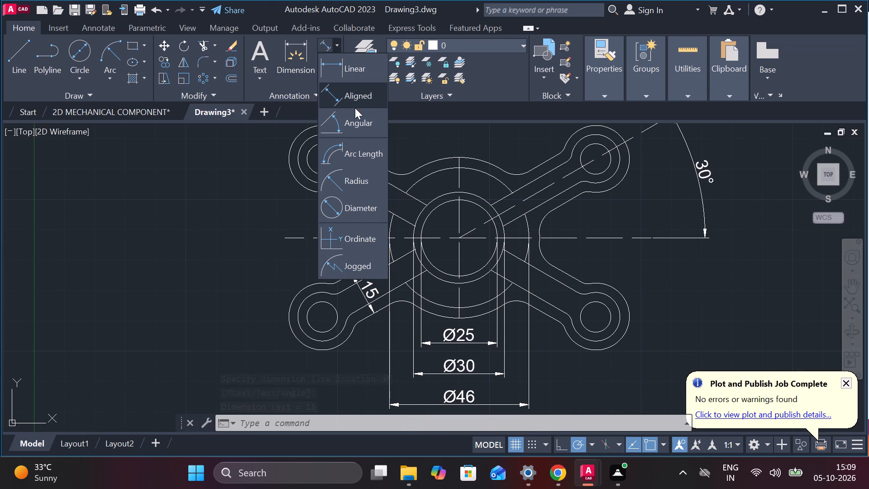
{"action": "left_click", "coordinate": [357, 180]}
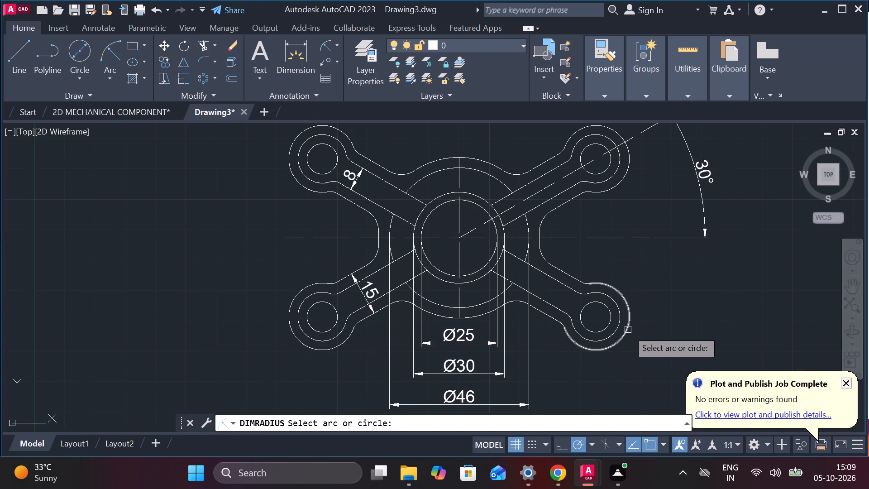
{"action": "scroll", "coordinate": [629, 293], "scroll_direction": "up", "scroll_amount": 2}
{"action": "left_click", "coordinate": [518, 271]}
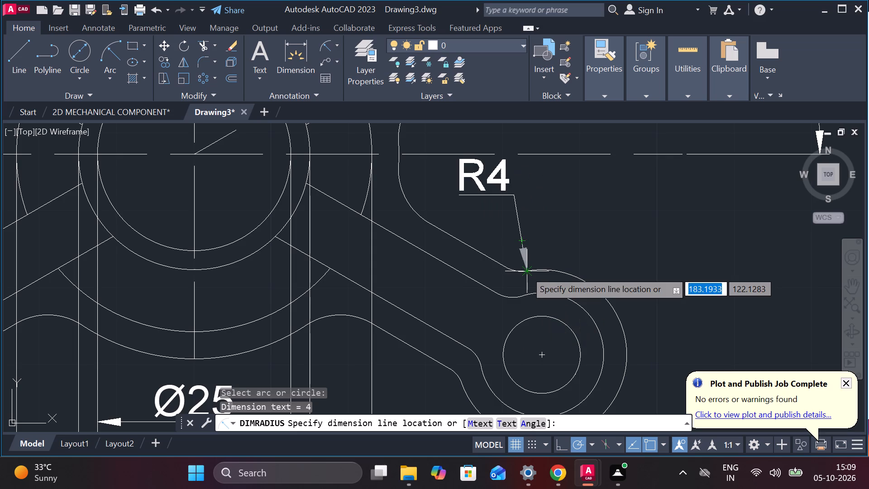
{"action": "left_click", "coordinate": [525, 271]}
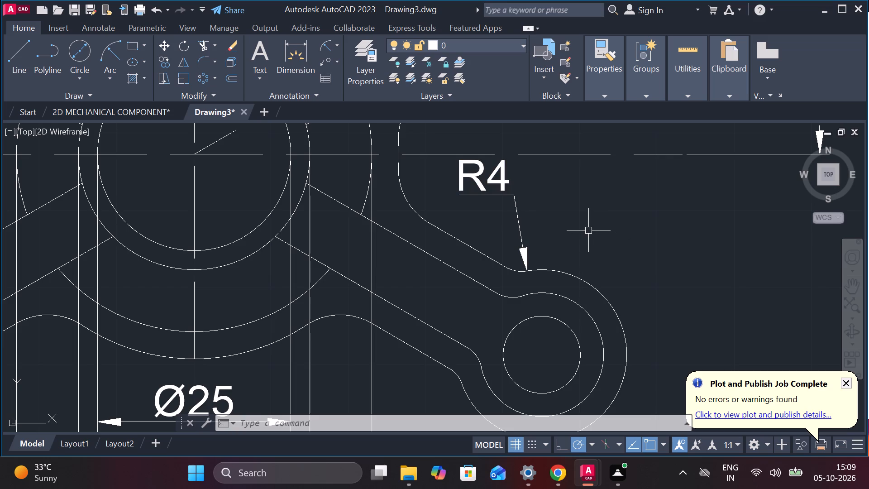
Add a radius dimension to the fillet on the lower-left arm's upper outer edge, just below the horizontal centre line.
{"action": "scroll", "coordinate": [588, 230], "scroll_direction": "down", "scroll_amount": 2}
{"action": "key", "text": "space"}
{"action": "scroll", "coordinate": [348, 208], "scroll_direction": "up", "scroll_amount": 2}
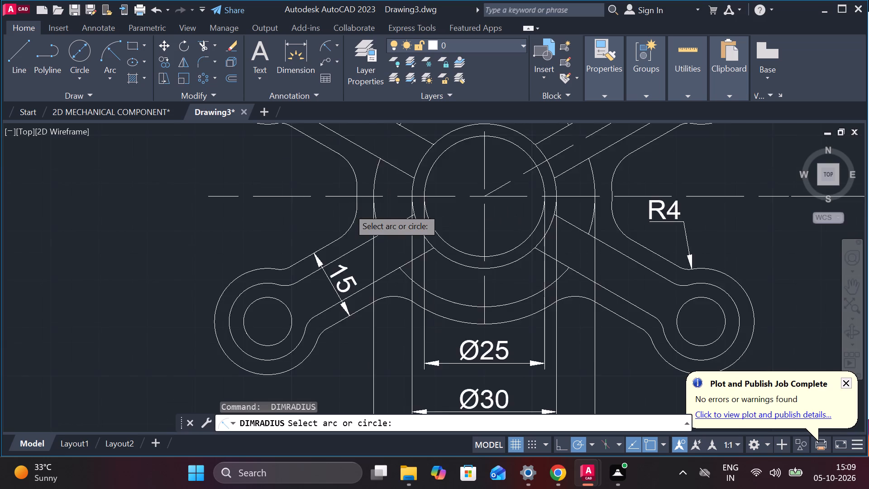
{"action": "left_click", "coordinate": [359, 214]}
{"action": "left_click", "coordinate": [359, 214]}
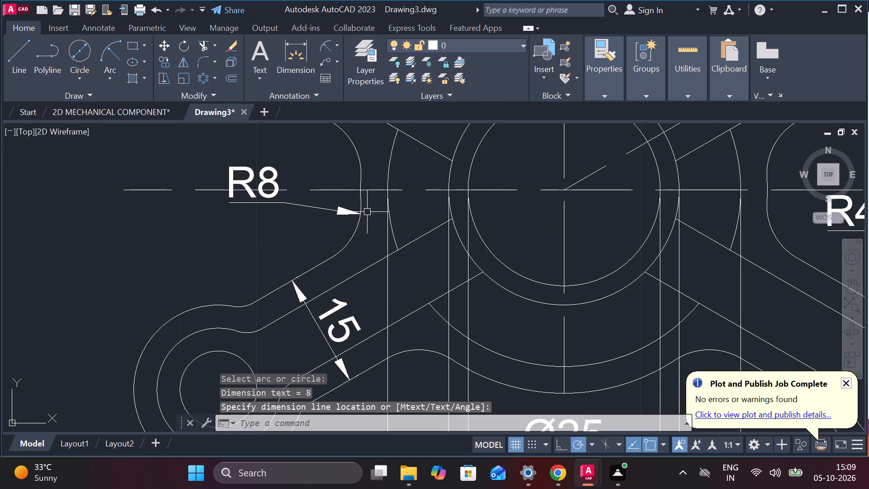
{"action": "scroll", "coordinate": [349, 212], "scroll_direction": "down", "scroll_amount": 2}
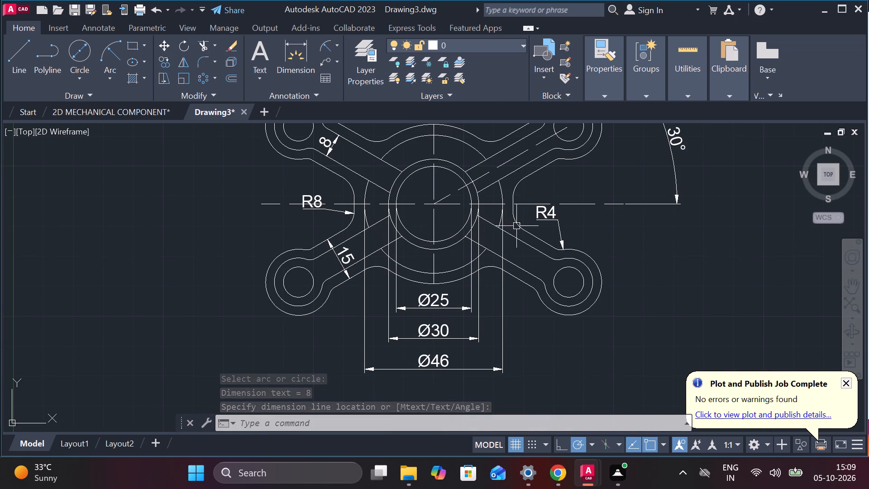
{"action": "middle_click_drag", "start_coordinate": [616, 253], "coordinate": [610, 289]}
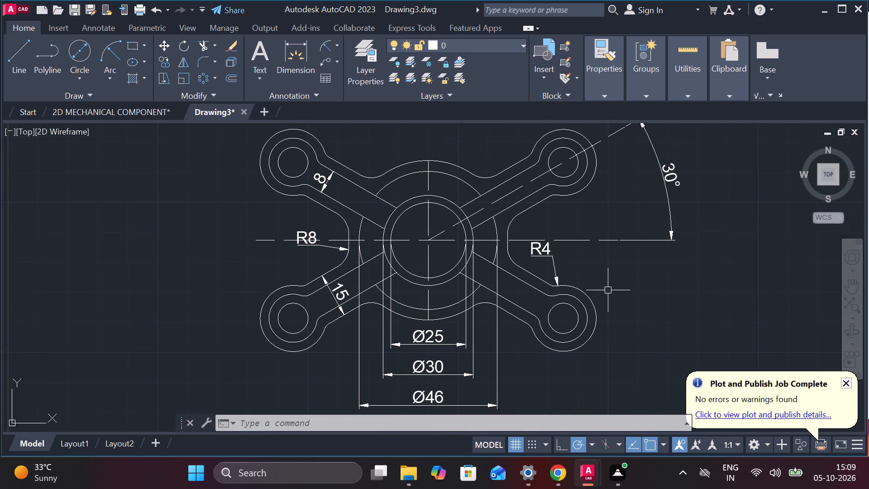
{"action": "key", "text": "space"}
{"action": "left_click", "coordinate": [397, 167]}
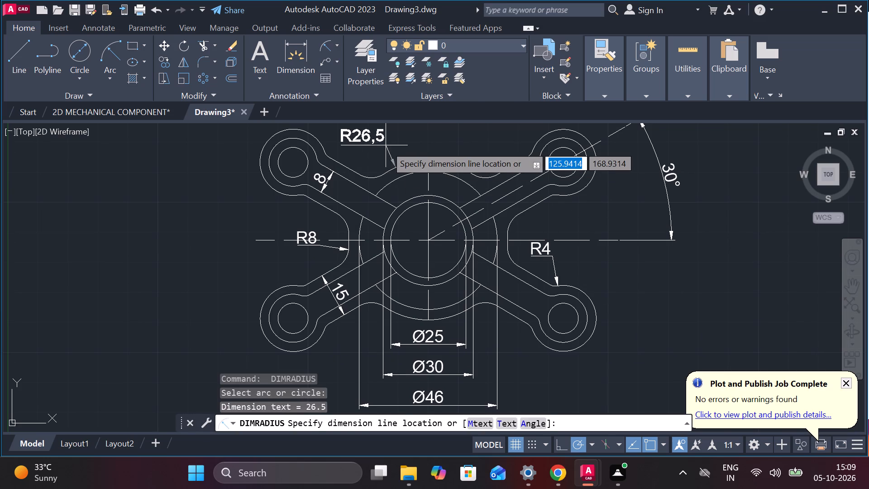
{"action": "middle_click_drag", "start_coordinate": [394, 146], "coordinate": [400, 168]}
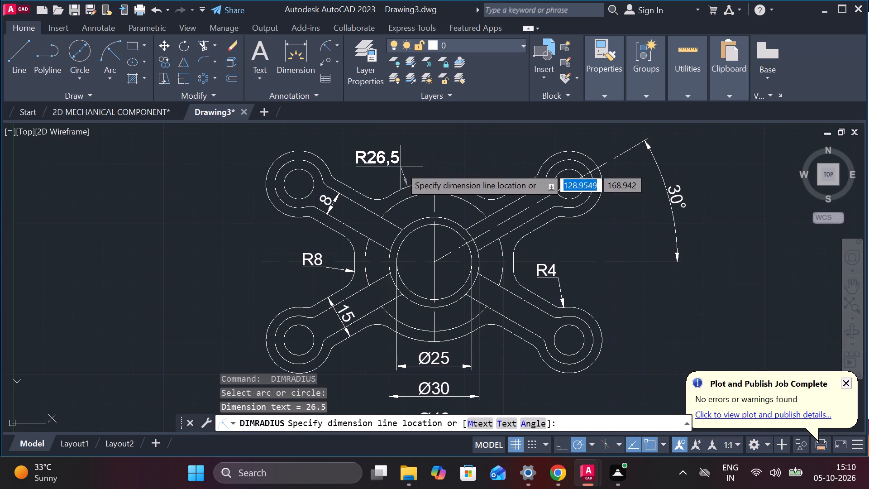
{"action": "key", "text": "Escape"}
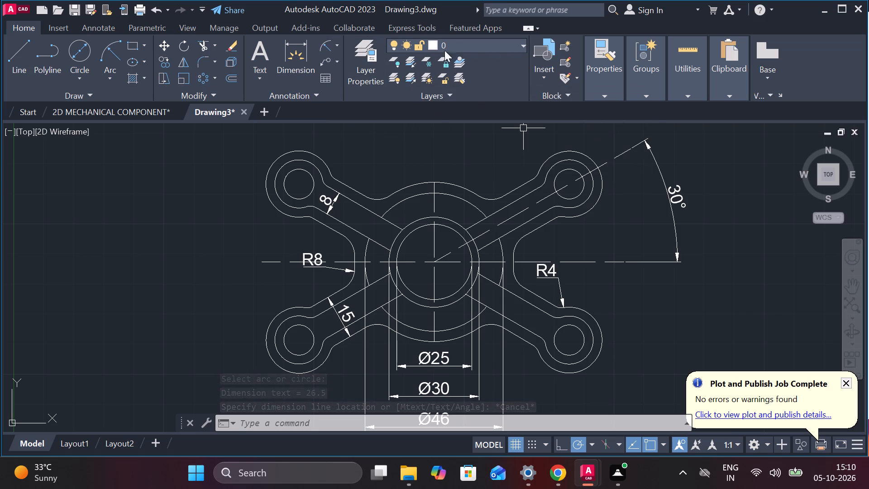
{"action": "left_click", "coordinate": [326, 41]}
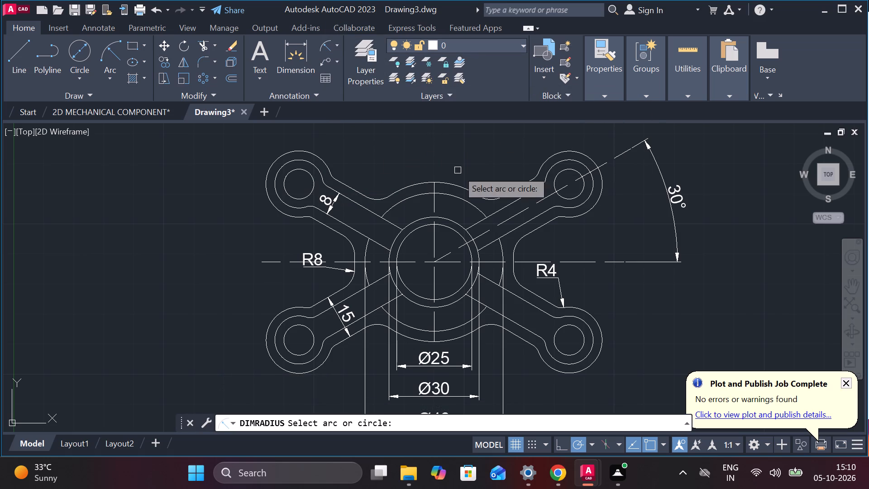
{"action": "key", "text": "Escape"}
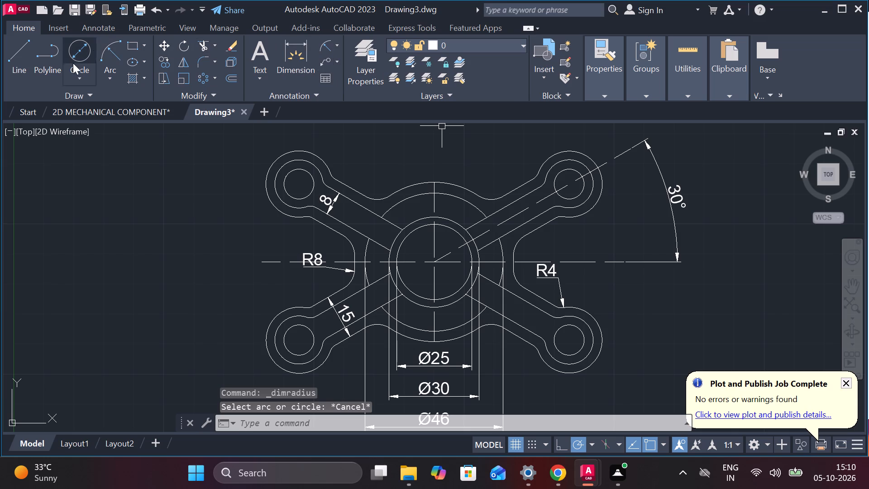
Draw a circle of diameter 104 centred on the component's central circles.
{"action": "left_click", "coordinate": [87, 49]}
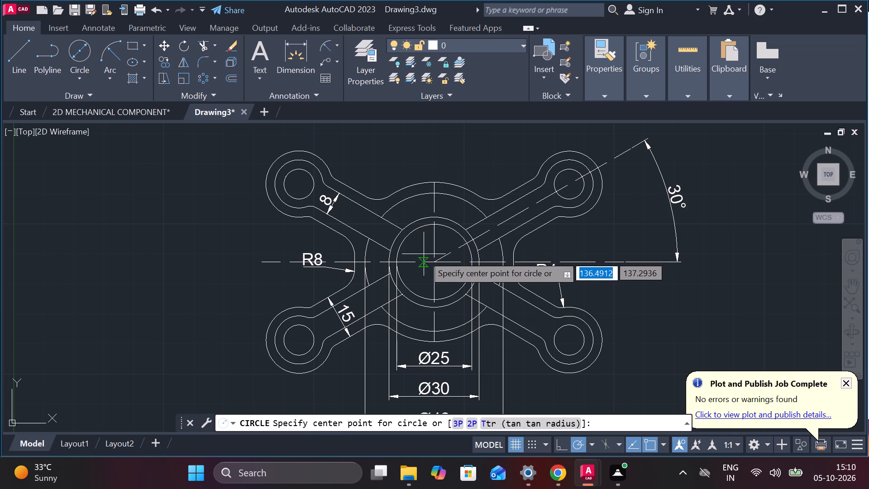
{"action": "left_click", "coordinate": [435, 260]}
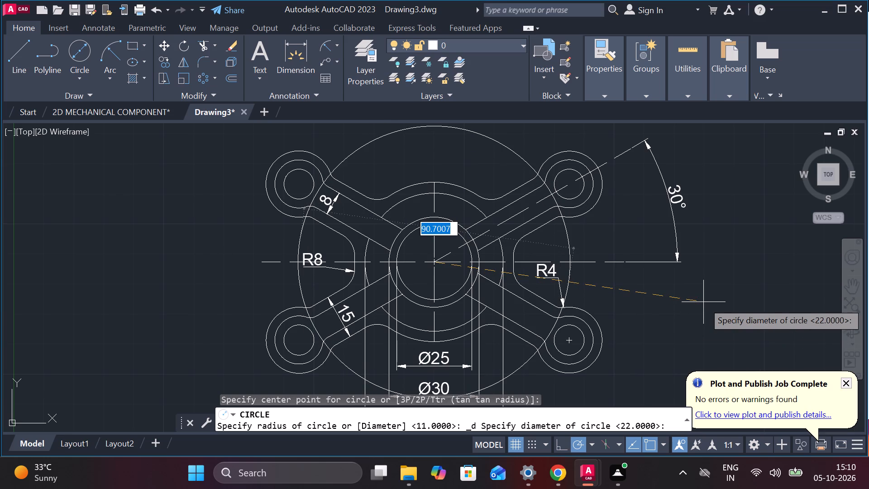
{"action": "key", "text": "r"}
{"action": "key", "text": "Return"}
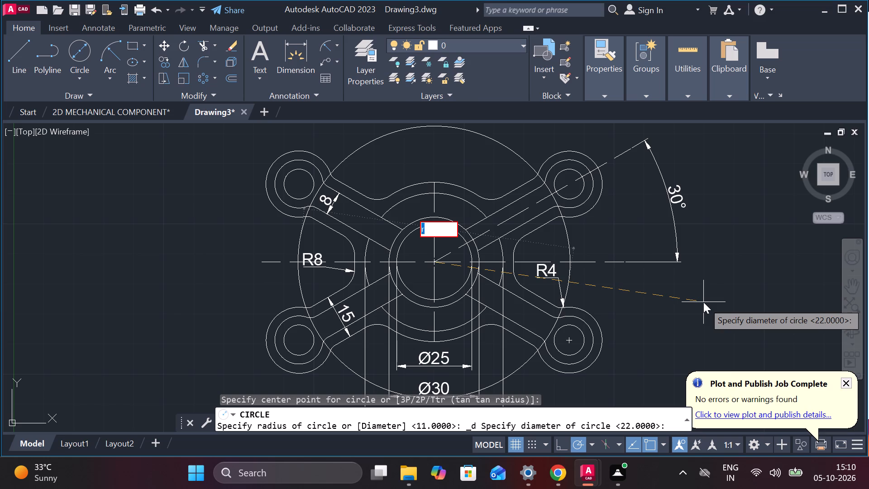
{"action": "key", "text": "1"}
{"action": "type", "text": "04"}
{"action": "key", "text": "Return"}
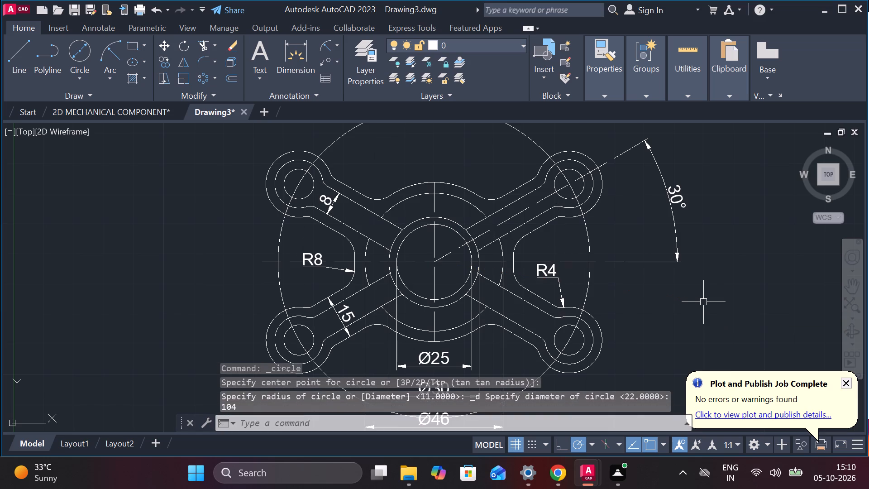
{"action": "key", "text": "Escape"}
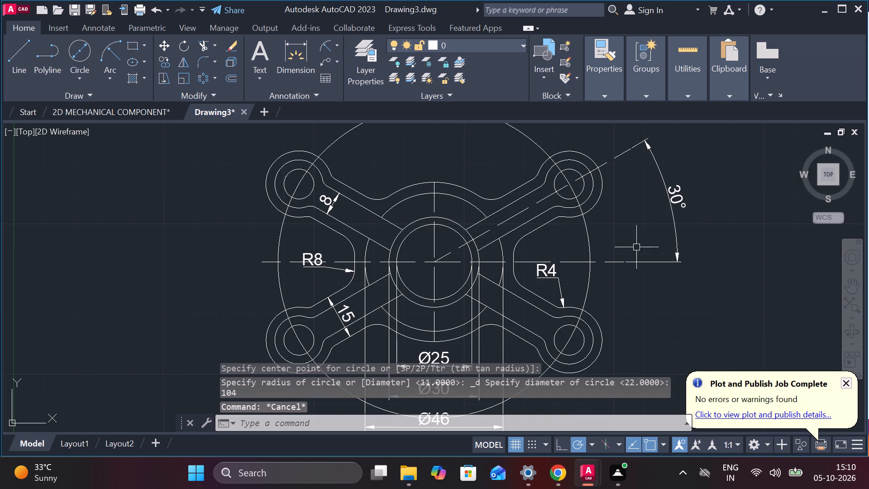
Set the 104-diameter circle's linetype to the dashed ACAD_ISO02 linetype.
{"action": "left_click", "coordinate": [591, 254]}
{"action": "left_click", "coordinate": [600, 98]}
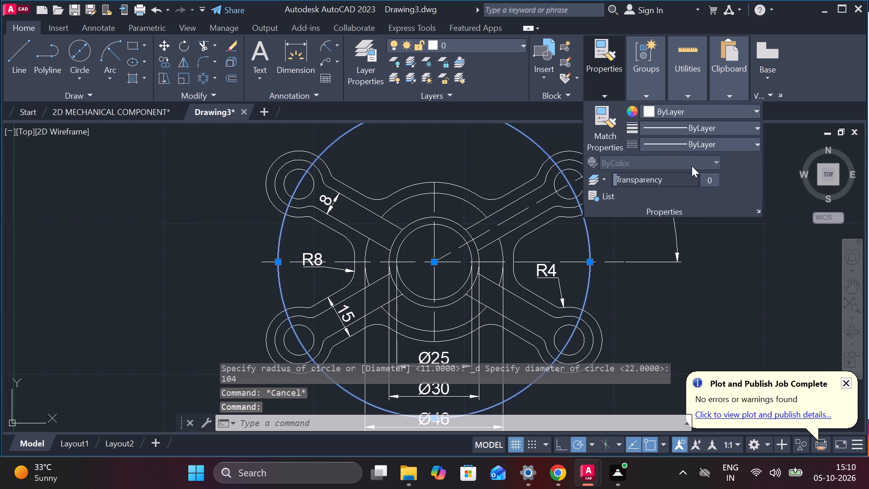
{"action": "left_click", "coordinate": [695, 143]}
{"action": "left_click", "coordinate": [703, 194]}
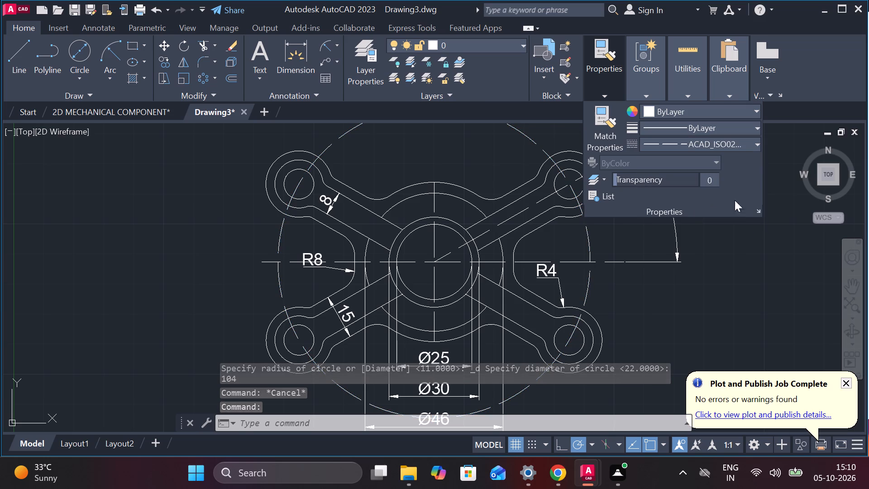
{"action": "key", "text": "Escape"}
Trim the dashed 104 circle between the upper-left boss and the horizontal centre line, and across the top between the two upper bosses.
{"action": "scroll", "coordinate": [756, 254], "scroll_direction": "down", "scroll_amount": 1}
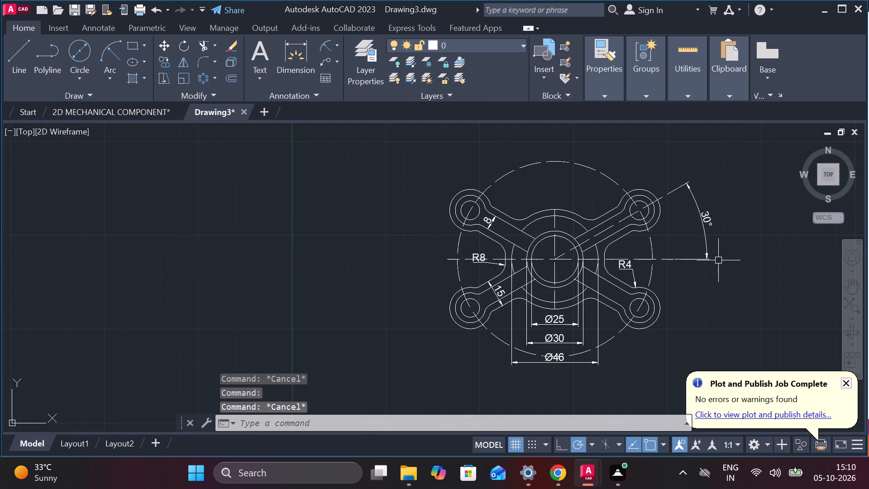
{"action": "scroll", "coordinate": [711, 294], "scroll_direction": "up", "scroll_amount": 1}
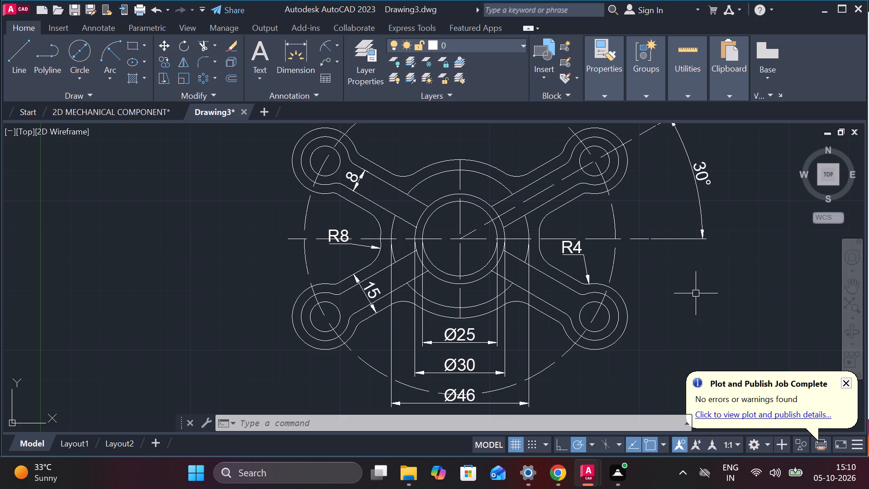
{"action": "type", "text": "tr"}
{"action": "key", "text": "Return"}
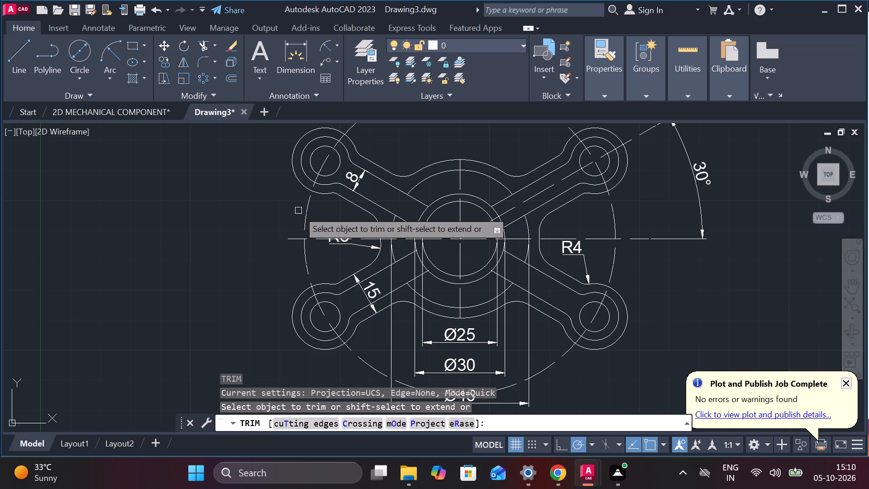
{"action": "left_click", "coordinate": [305, 211]}
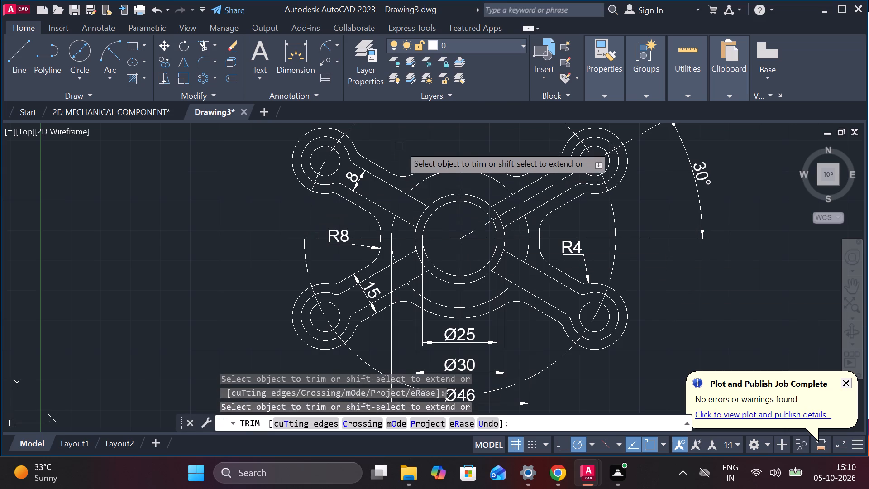
{"action": "middle_click_drag", "start_coordinate": [405, 143], "coordinate": [379, 201]}
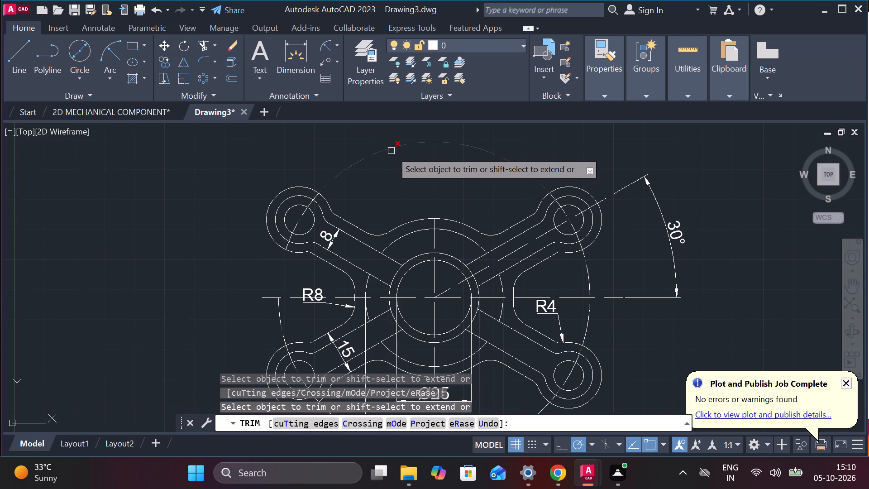
{"action": "left_click", "coordinate": [391, 151]}
{"action": "key", "text": "Escape"}
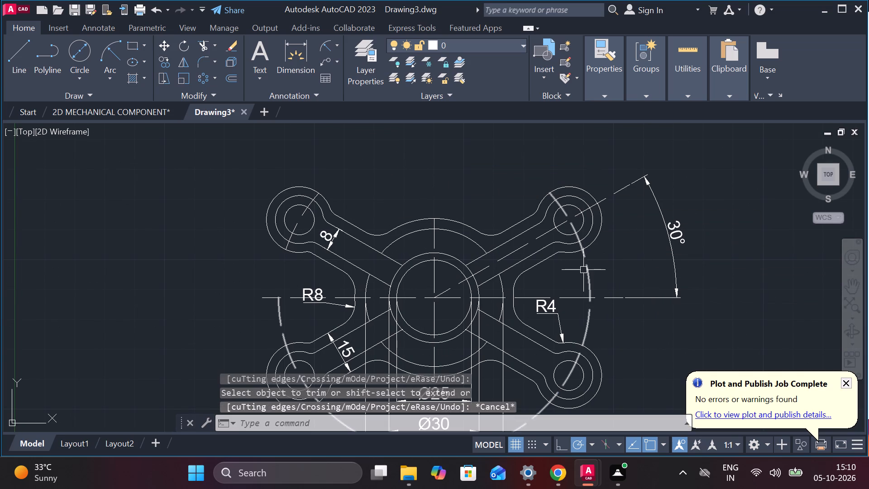
Erase the large remaining portion of the dashed circle, keeping only the short arc through the upper-left boss.
{"action": "left_click", "coordinate": [583, 270]}
{"action": "key", "text": "e"}
{"action": "key", "text": "Return"}
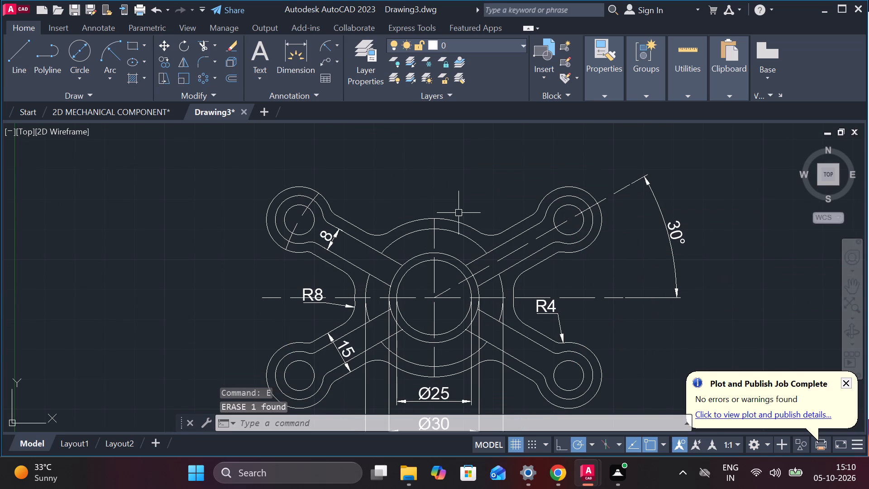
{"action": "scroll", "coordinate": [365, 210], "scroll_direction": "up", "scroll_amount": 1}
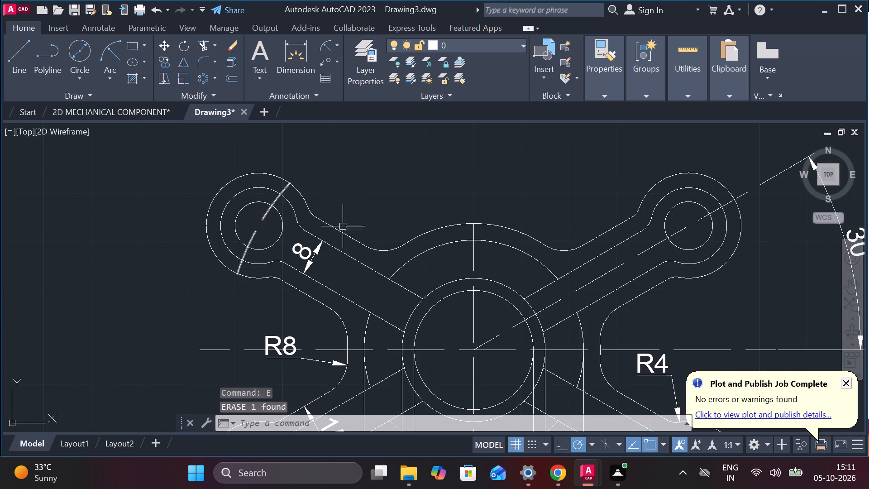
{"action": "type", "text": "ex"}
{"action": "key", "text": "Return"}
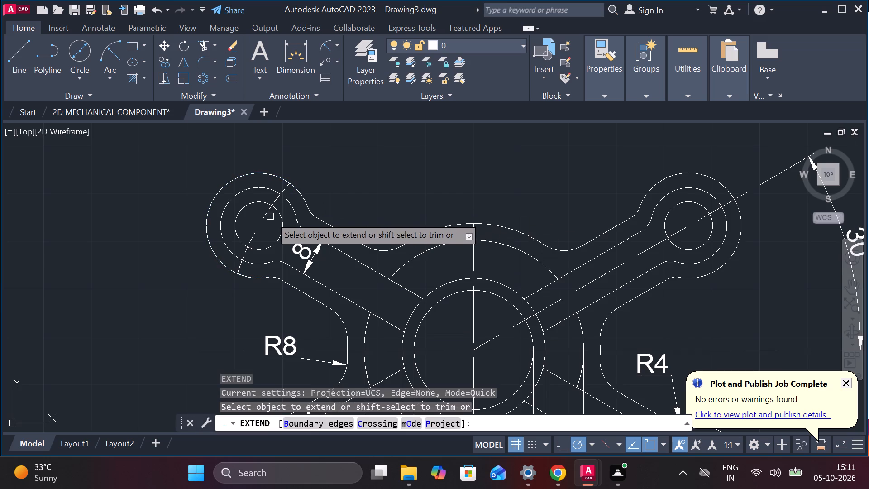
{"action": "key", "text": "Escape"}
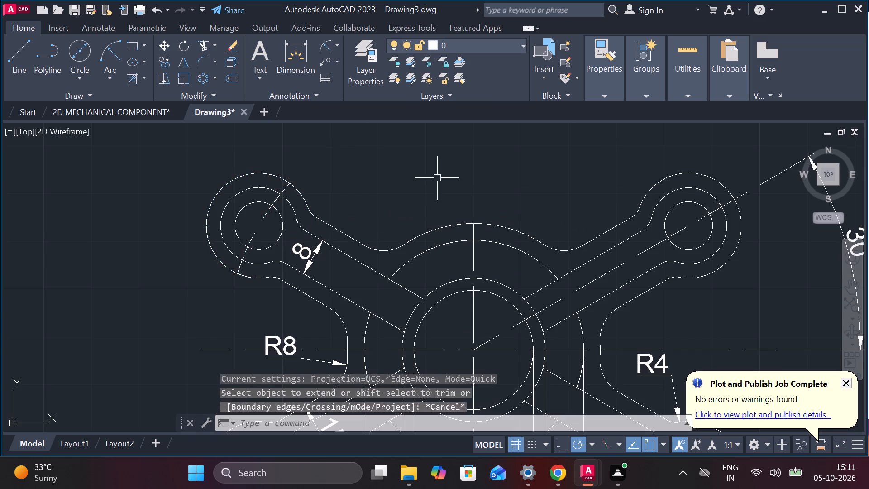
Add a radius dimension to the dashed pitch-circle arc through the upper-left boss, placing its text above the arc's upper end.
{"action": "left_click", "coordinate": [322, 44]}
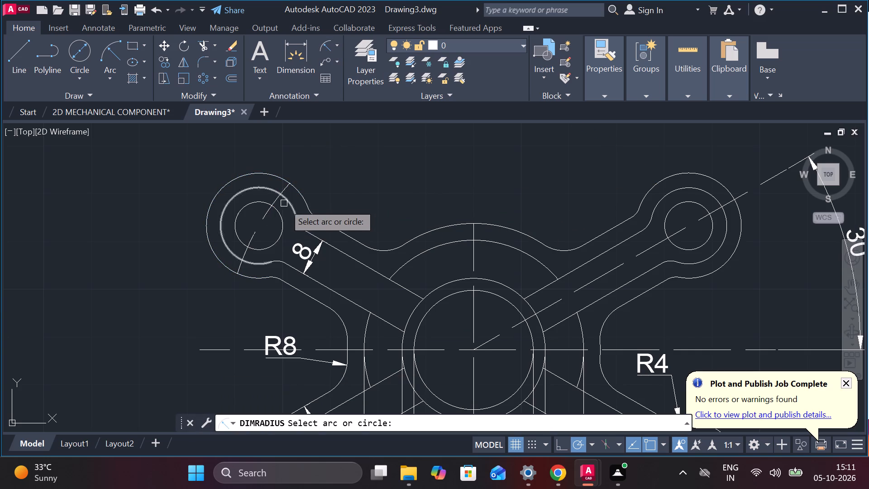
{"action": "left_click", "coordinate": [283, 195]}
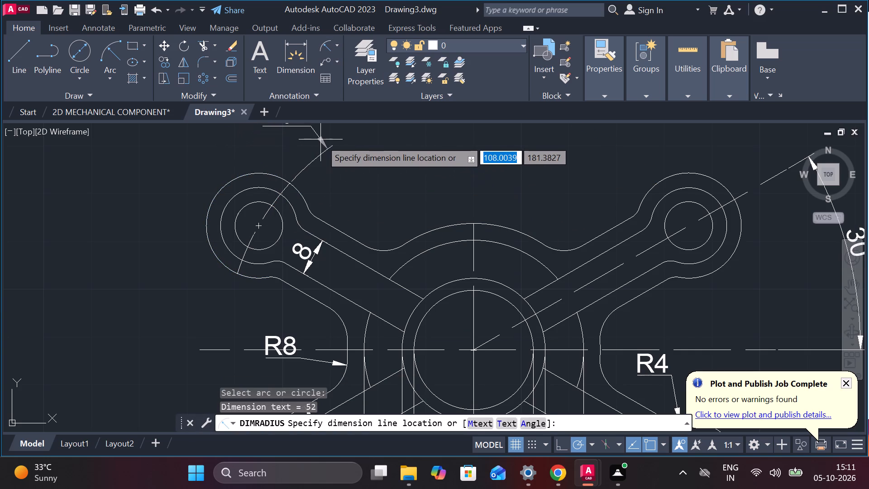
{"action": "middle_click_drag", "start_coordinate": [326, 144], "coordinate": [339, 225]}
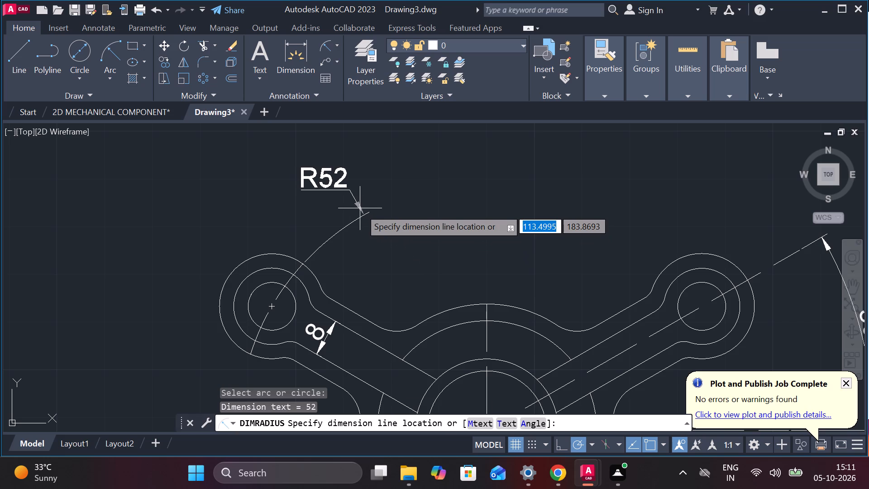
{"action": "left_click", "coordinate": [360, 208]}
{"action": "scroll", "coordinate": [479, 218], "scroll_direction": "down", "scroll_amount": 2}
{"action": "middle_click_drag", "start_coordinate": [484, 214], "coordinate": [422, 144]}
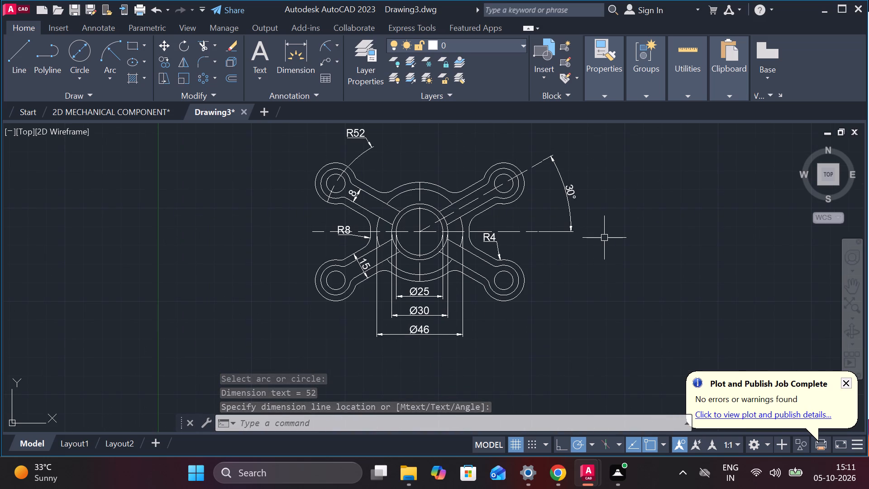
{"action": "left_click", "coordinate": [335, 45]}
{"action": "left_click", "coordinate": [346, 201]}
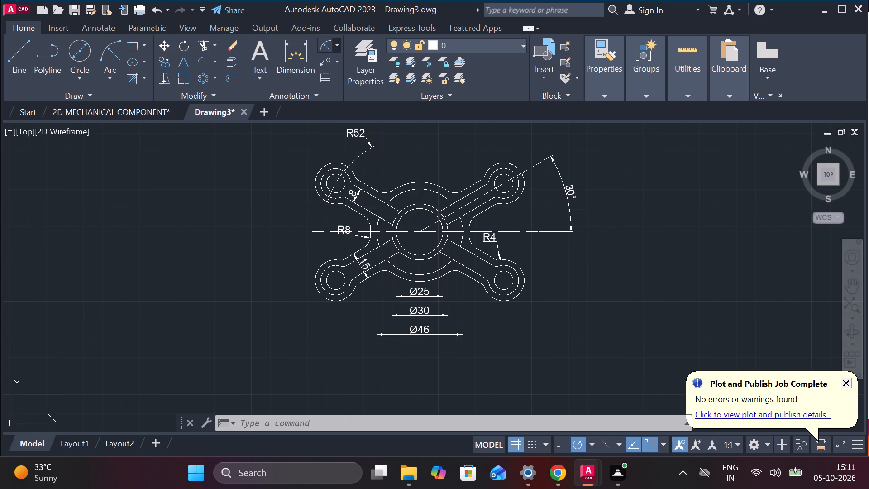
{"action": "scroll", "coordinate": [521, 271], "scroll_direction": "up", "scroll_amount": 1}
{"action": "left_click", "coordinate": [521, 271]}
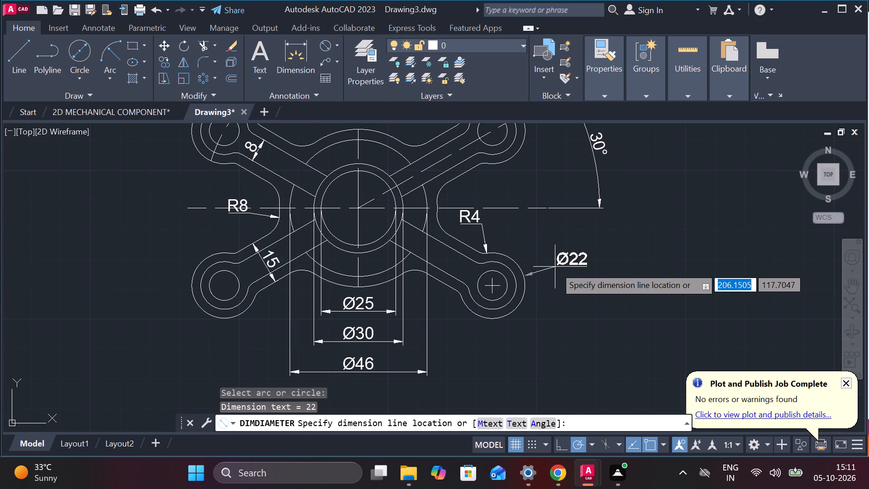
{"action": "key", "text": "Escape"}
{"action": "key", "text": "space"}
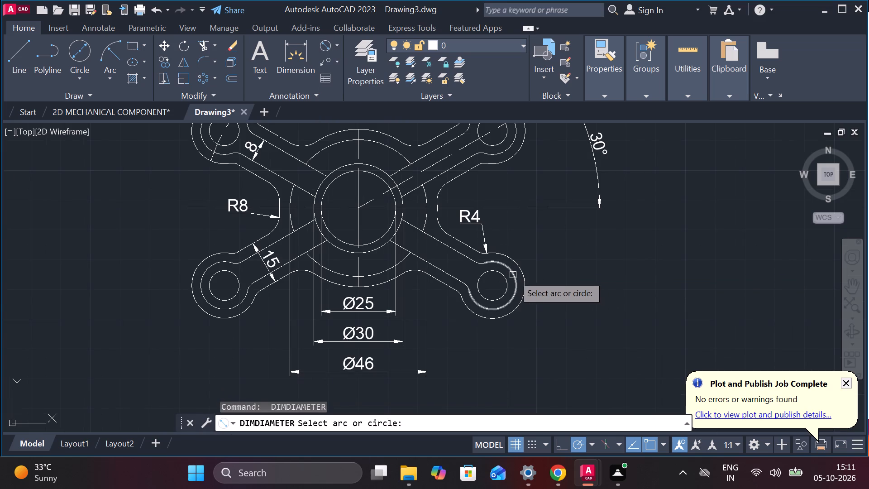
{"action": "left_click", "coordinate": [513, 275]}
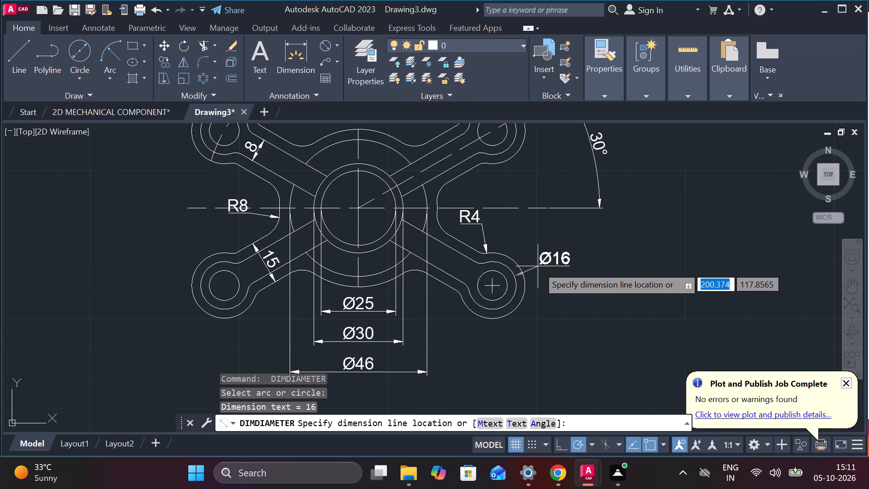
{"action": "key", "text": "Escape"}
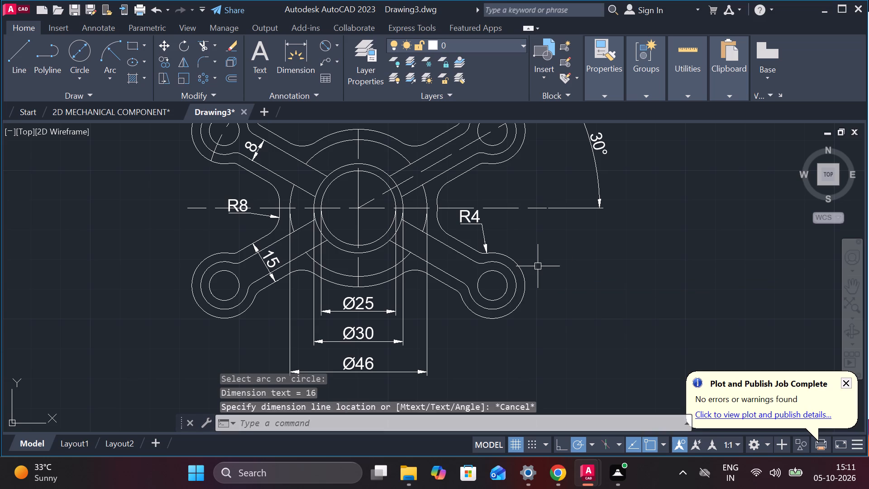
Add a diameter dimension to the lower-right boss's inner hole, with its text outside the boss to the upper right.
{"action": "key", "text": "space"}
{"action": "left_click", "coordinate": [507, 290]}
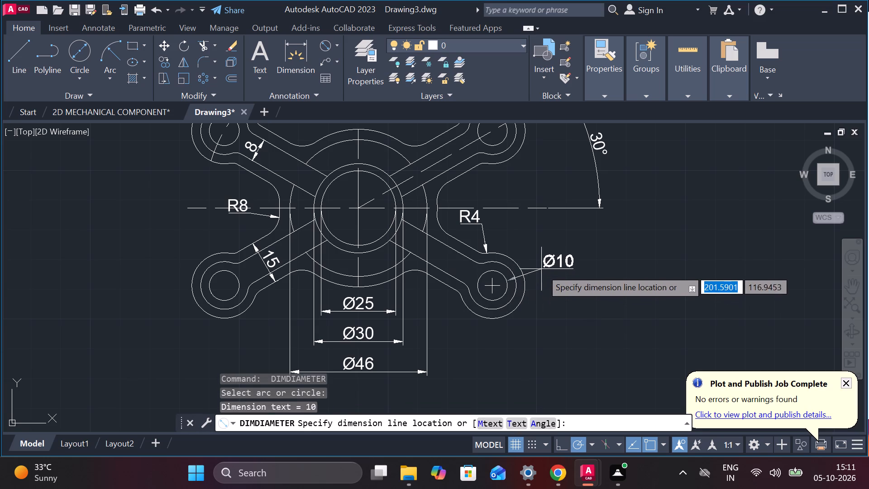
{"action": "left_click", "coordinate": [538, 263]}
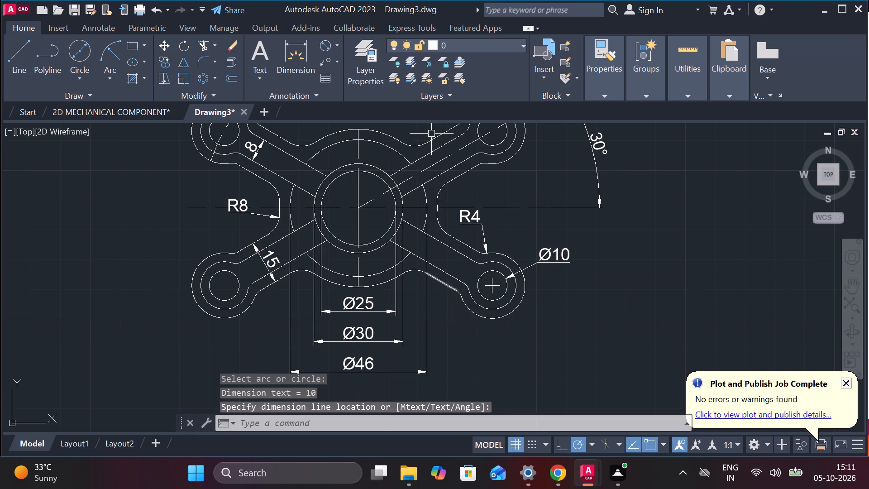
Add radius dimensions to the outer and middle arcs of the upper-right boss, placing both texts above the boss.
{"action": "left_click", "coordinate": [339, 39]}
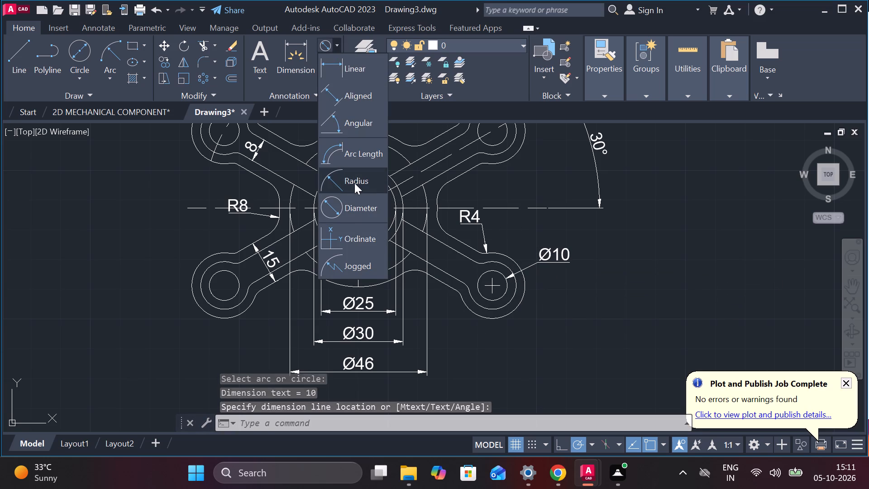
{"action": "left_click", "coordinate": [354, 183]}
{"action": "scroll", "coordinate": [613, 211], "scroll_direction": "down", "scroll_amount": 1}
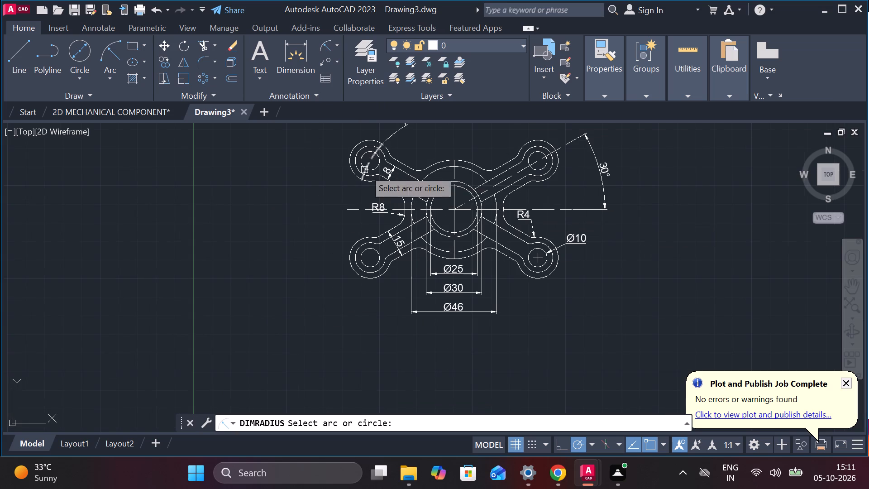
{"action": "middle_click_drag", "start_coordinate": [661, 207], "coordinate": [649, 240]}
{"action": "middle_click_drag", "start_coordinate": [619, 211], "coordinate": [616, 223]}
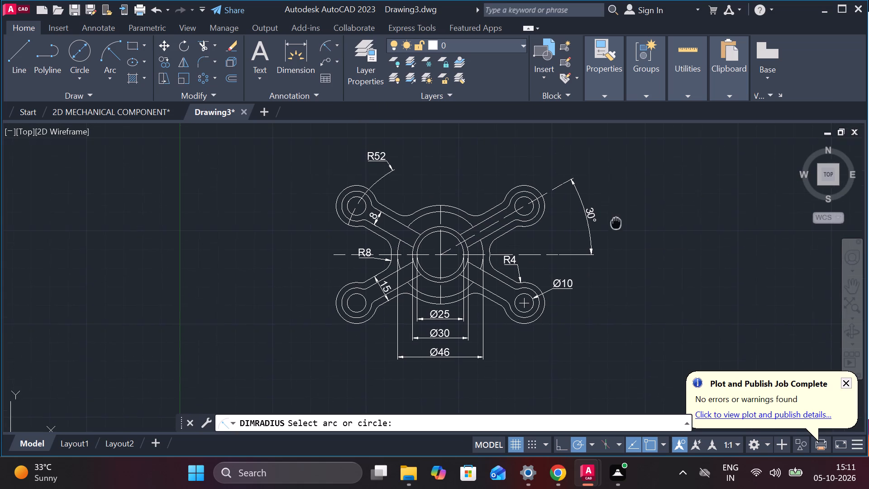
{"action": "scroll", "coordinate": [539, 176], "scroll_direction": "up", "scroll_amount": 2}
{"action": "left_click", "coordinate": [467, 208]}
{"action": "left_click", "coordinate": [446, 194]}
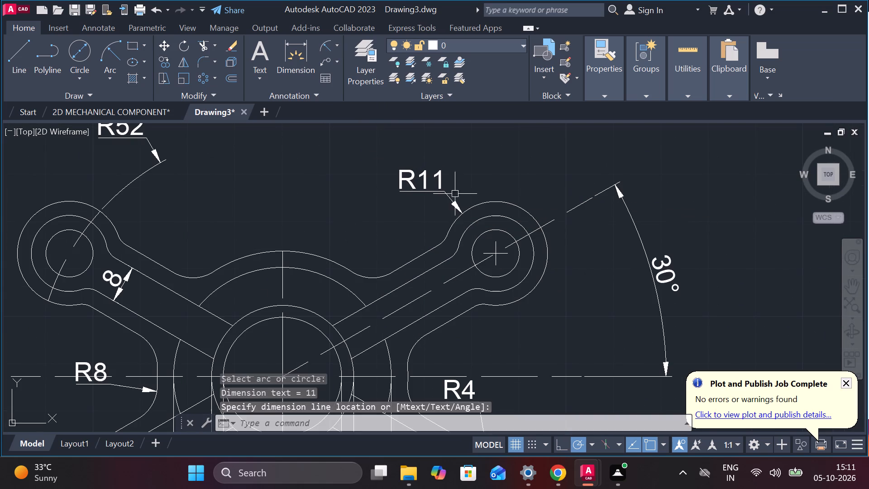
{"action": "key", "text": "space"}
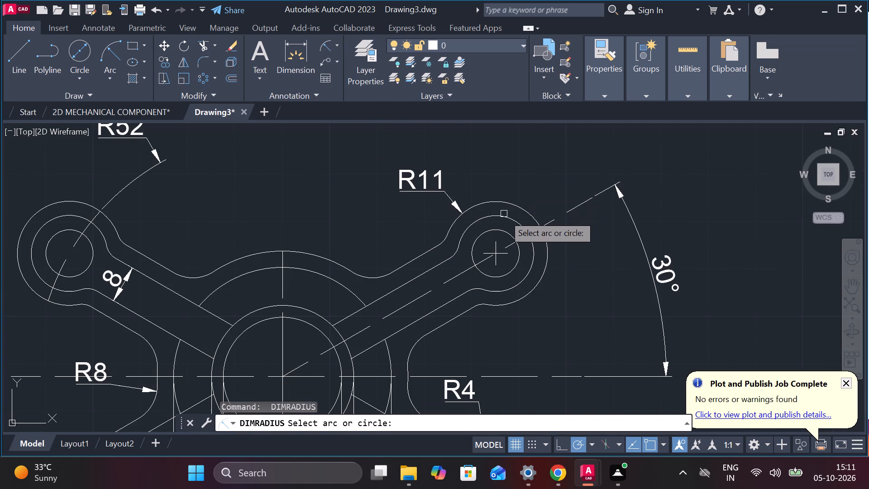
{"action": "left_click", "coordinate": [504, 217]}
{"action": "left_click", "coordinate": [524, 178]}
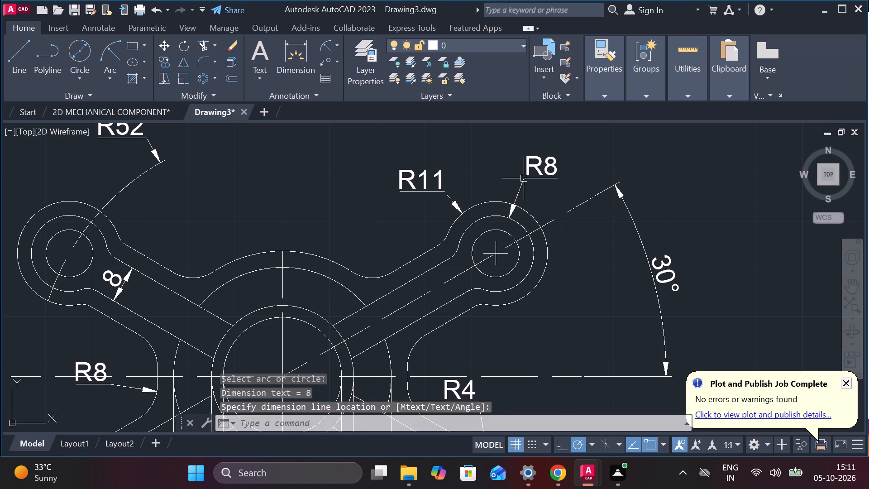
Add a diameter dimension to the outermost central arc between the two upper arms, with its text above and left of the arc.
{"action": "scroll", "coordinate": [597, 183], "scroll_direction": "down", "scroll_amount": 2}
{"action": "middle_click_drag", "start_coordinate": [649, 241], "coordinate": [621, 219]}
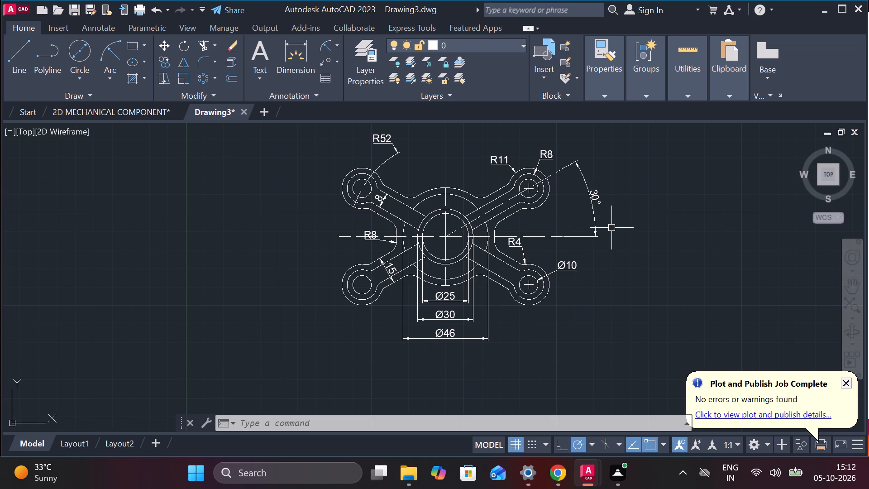
{"action": "left_click", "coordinate": [338, 44]}
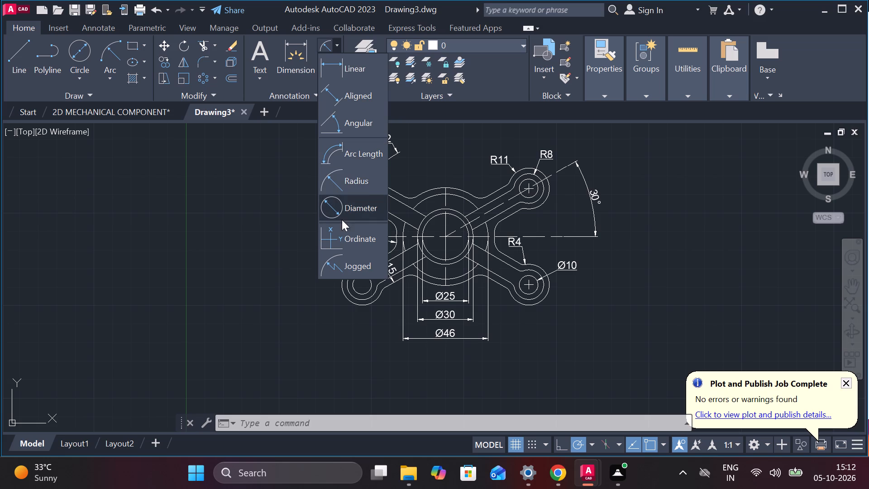
{"action": "left_click", "coordinate": [344, 204]}
{"action": "scroll", "coordinate": [444, 196], "scroll_direction": "up", "scroll_amount": 1}
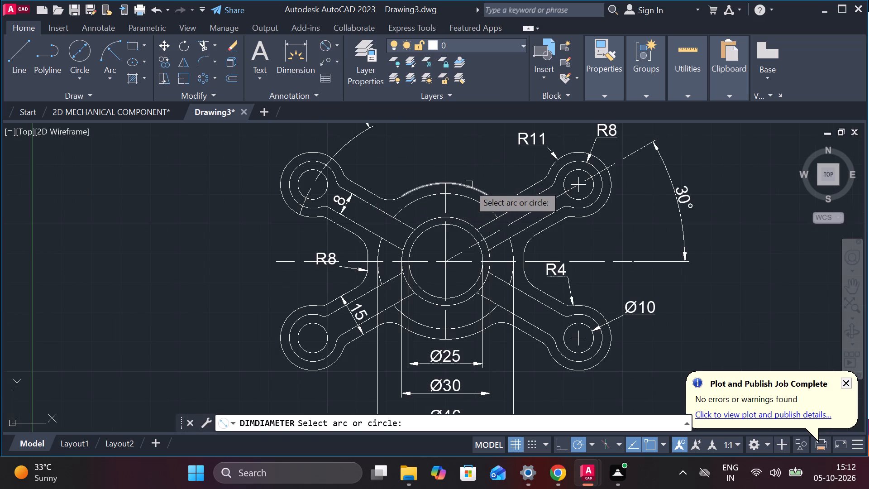
{"action": "left_click", "coordinate": [469, 184]}
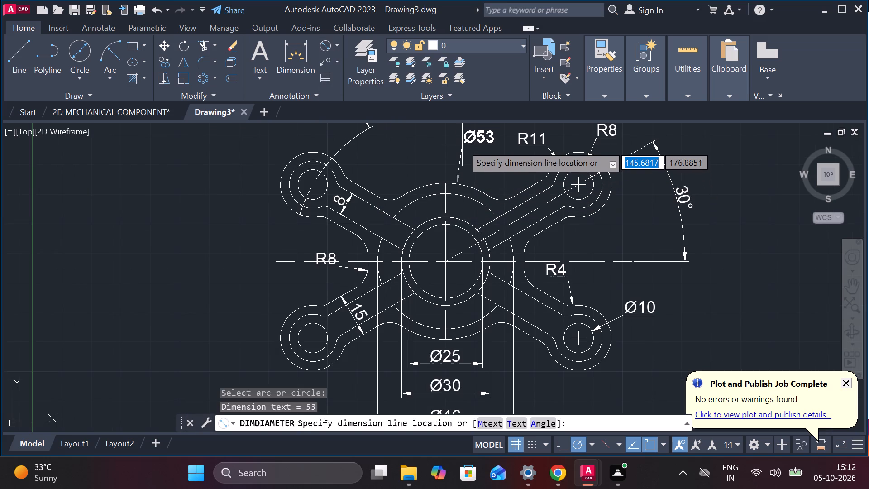
{"action": "middle_click_drag", "start_coordinate": [451, 179], "coordinate": [438, 211]}
{"action": "scroll", "coordinate": [438, 211], "scroll_direction": "up", "scroll_amount": 1}
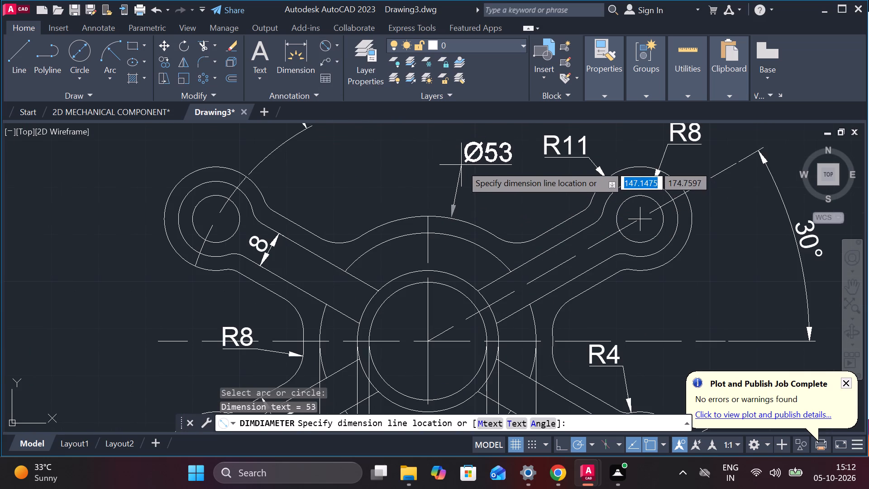
{"action": "left_click", "coordinate": [380, 178]}
Modify the ISO-25 dimension style to draw the dimension line between extension lines, and set the style current.
{"action": "scroll", "coordinate": [439, 186], "scroll_direction": "down", "scroll_amount": 2}
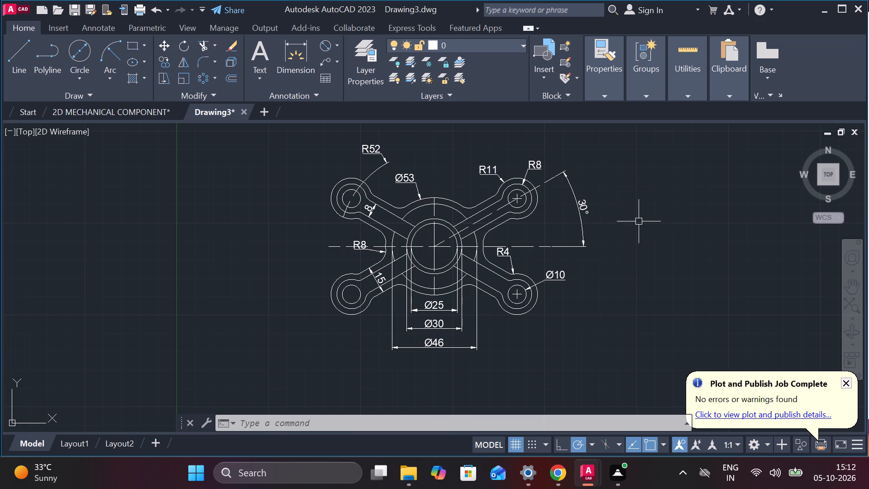
{"action": "key", "text": "d"}
{"action": "key", "text": "Return"}
{"action": "left_click", "coordinate": [599, 199]}
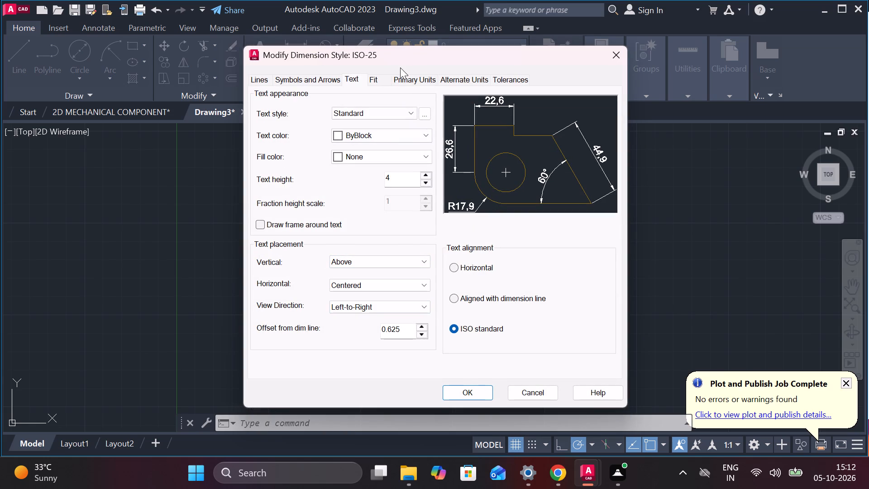
{"action": "left_click", "coordinate": [406, 81]}
{"action": "left_click", "coordinate": [442, 77]}
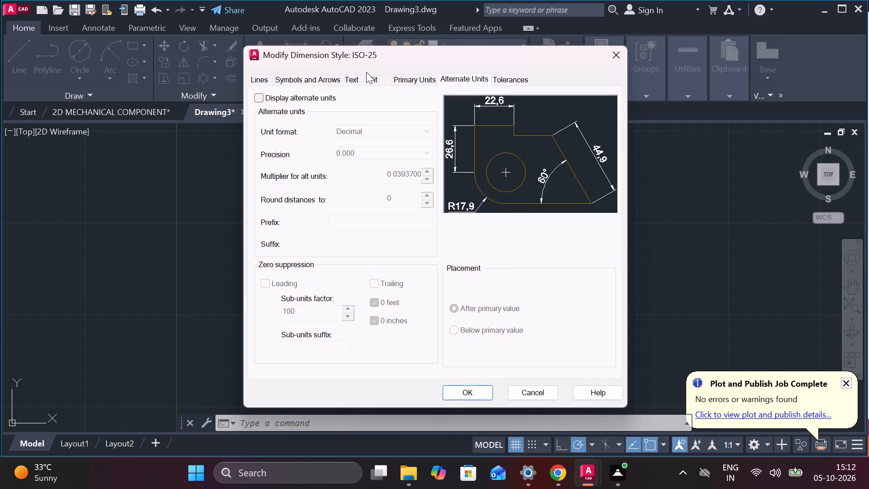
{"action": "left_click", "coordinate": [366, 72]}
{"action": "left_click", "coordinate": [374, 79]}
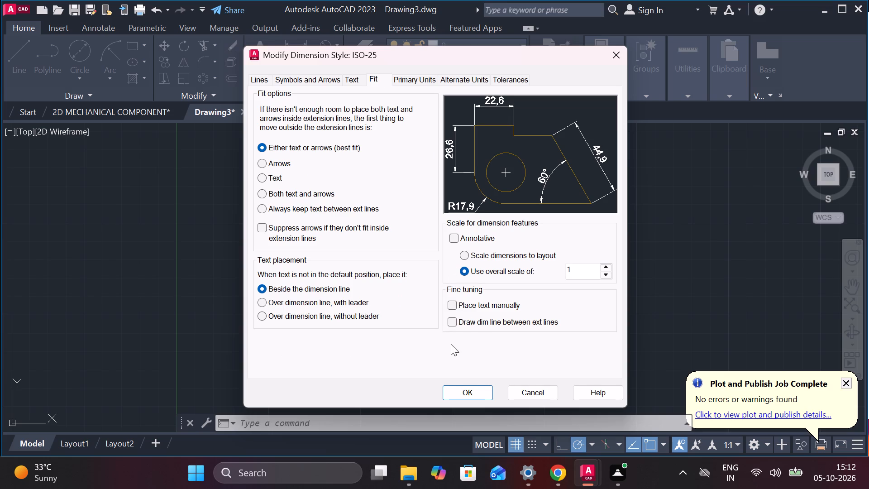
{"action": "left_click", "coordinate": [451, 326]}
{"action": "left_click", "coordinate": [473, 394]}
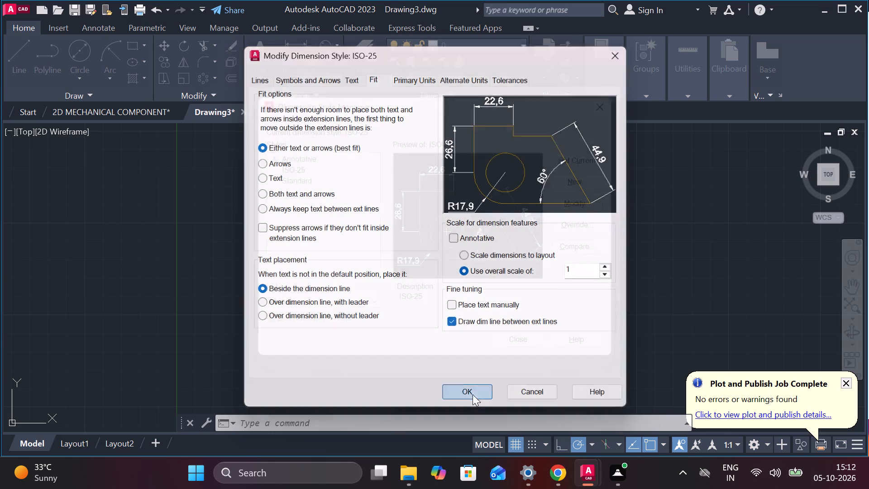
{"action": "left_click", "coordinate": [573, 155]}
{"action": "left_click", "coordinate": [522, 345]}
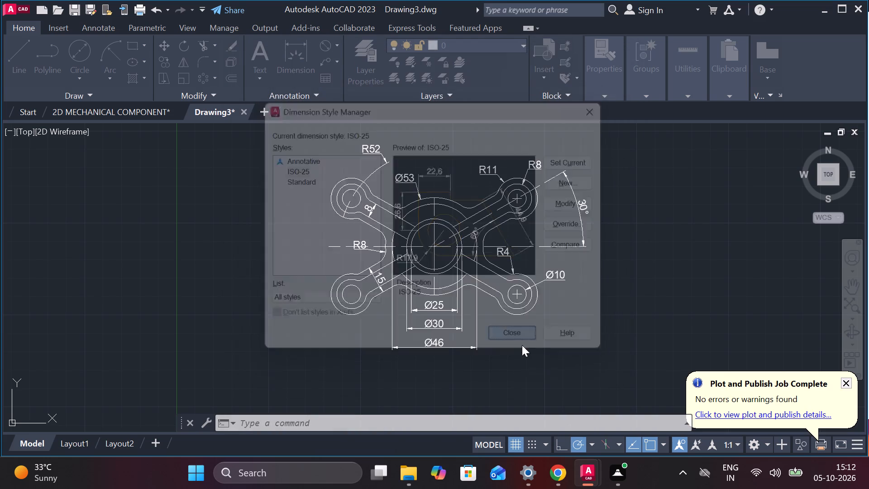
Reposition the Ø53 dimension so its line runs vertically through the component's centre, with the text above the top of the arc.
{"action": "scroll", "coordinate": [598, 254], "scroll_direction": "up", "scroll_amount": 1}
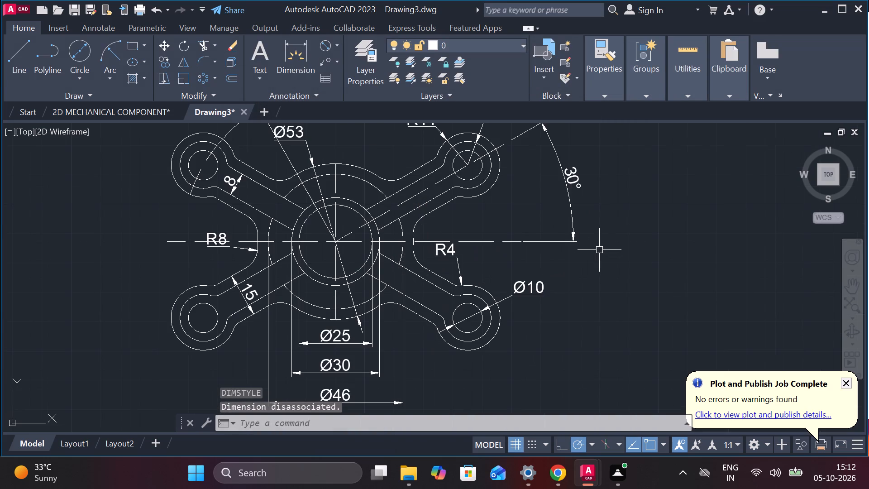
{"action": "scroll", "coordinate": [593, 204], "scroll_direction": "down", "scroll_amount": 1}
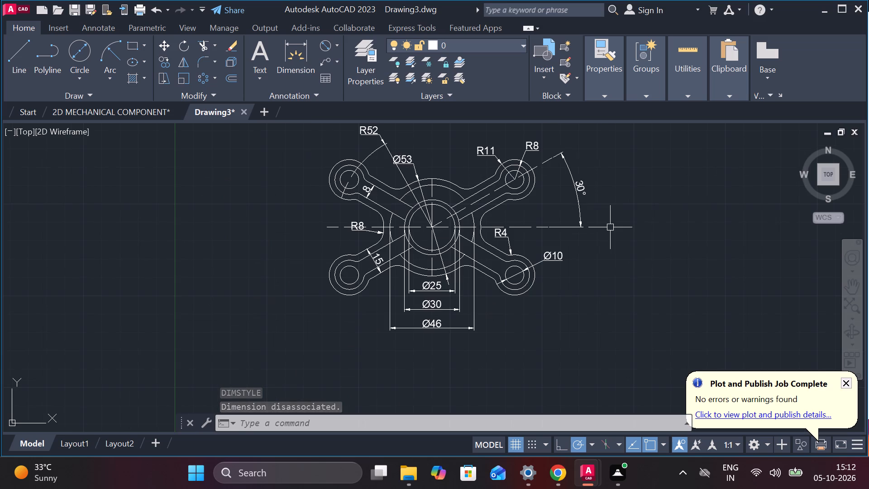
{"action": "middle_click_drag", "start_coordinate": [628, 197], "coordinate": [643, 231]}
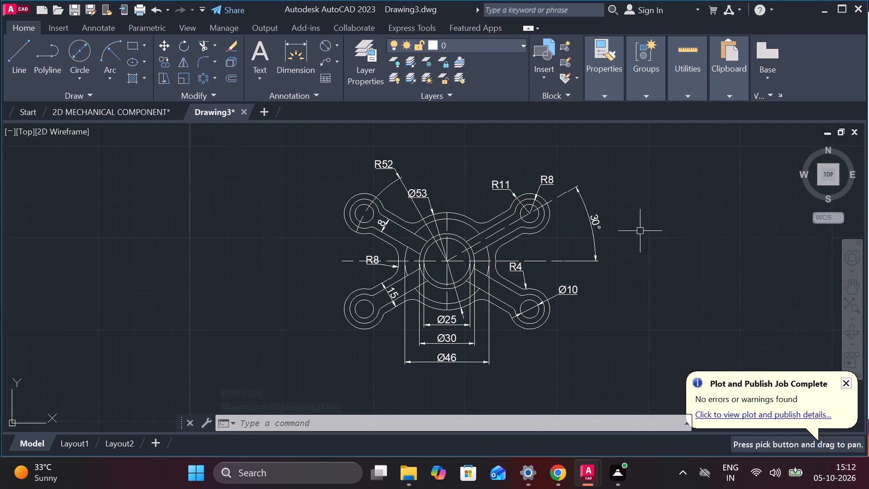
{"action": "left_click", "coordinate": [421, 197]}
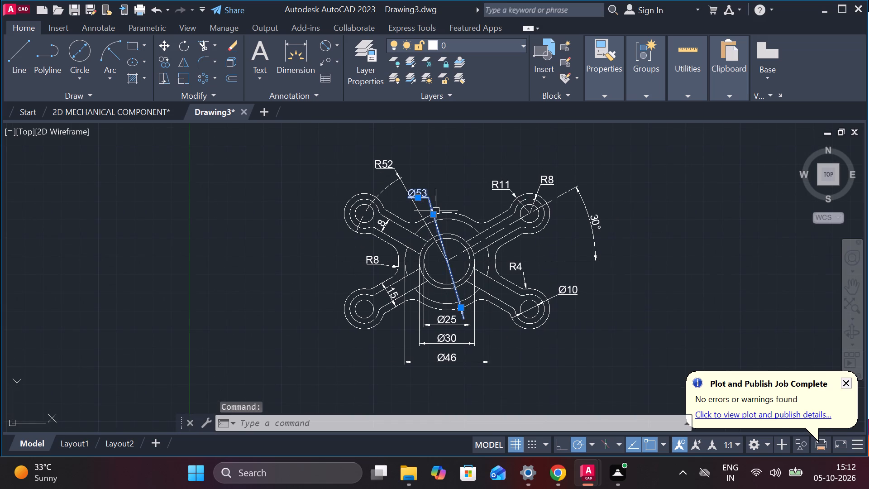
{"action": "left_click", "coordinate": [436, 214]}
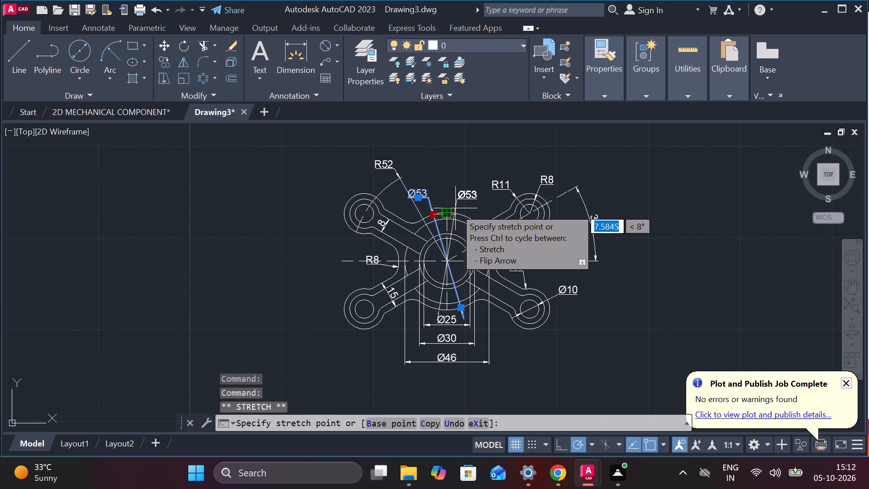
{"action": "left_click", "coordinate": [455, 208]}
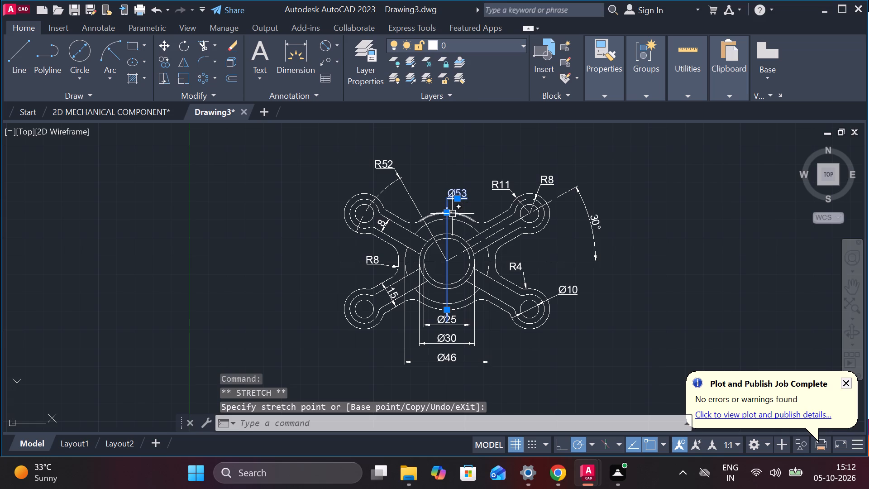
Reposition the Ø53 dimension so its line slants through the centre, with the text above and right of the outer arc.
{"action": "left_click", "coordinate": [449, 214]}
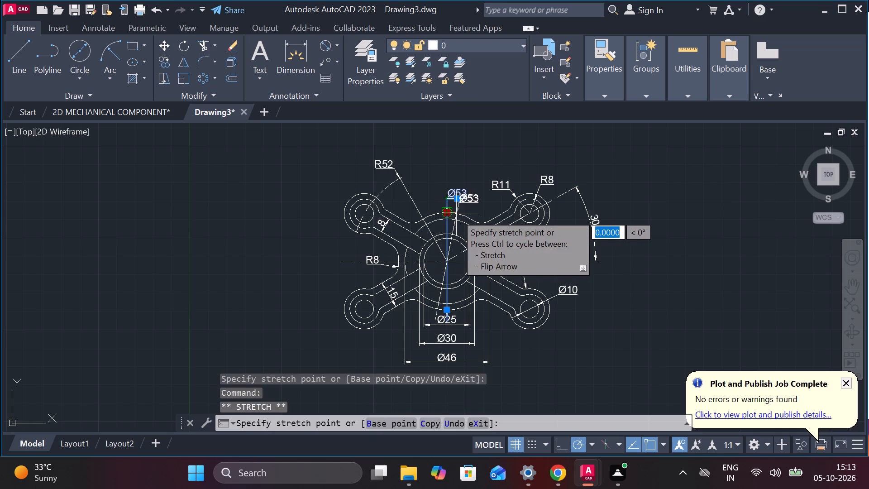
{"action": "left_click", "coordinate": [456, 214]}
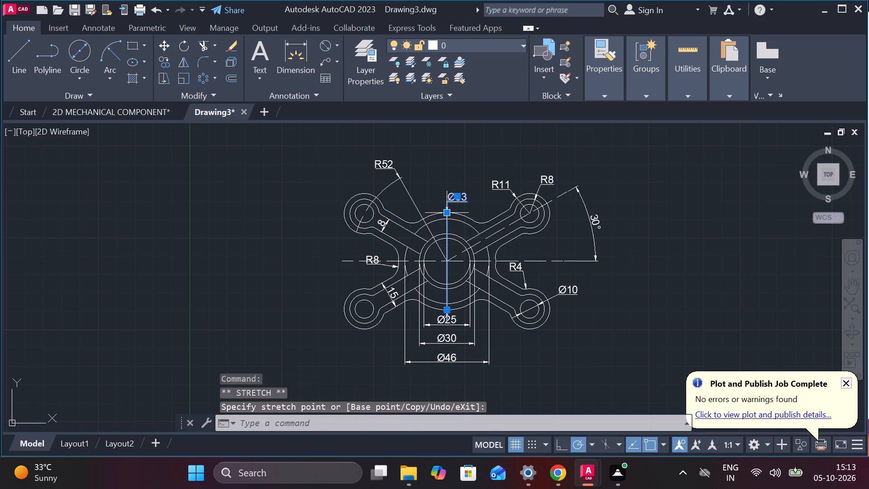
{"action": "left_click", "coordinate": [446, 212]}
{"action": "left_click", "coordinate": [468, 214]}
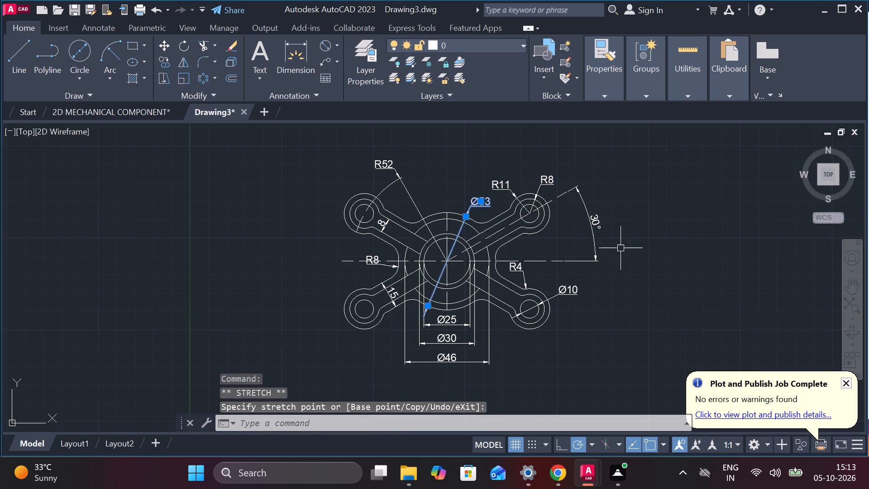
{"action": "key", "text": "Escape"}
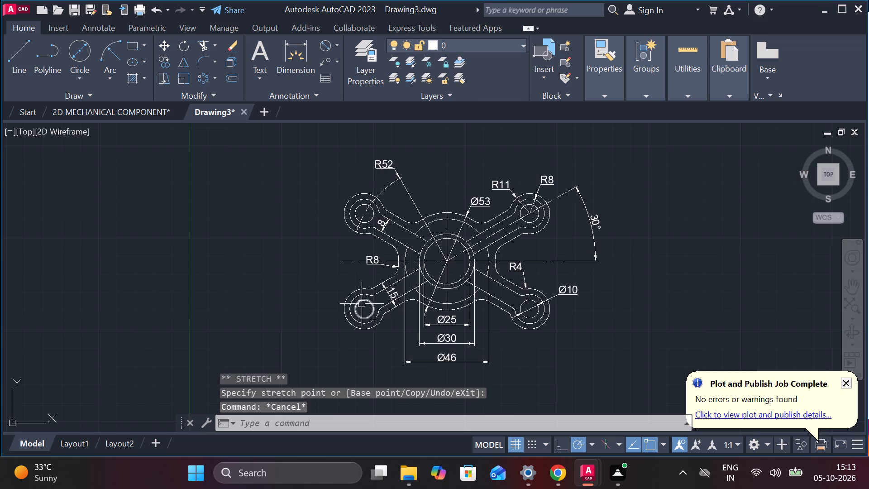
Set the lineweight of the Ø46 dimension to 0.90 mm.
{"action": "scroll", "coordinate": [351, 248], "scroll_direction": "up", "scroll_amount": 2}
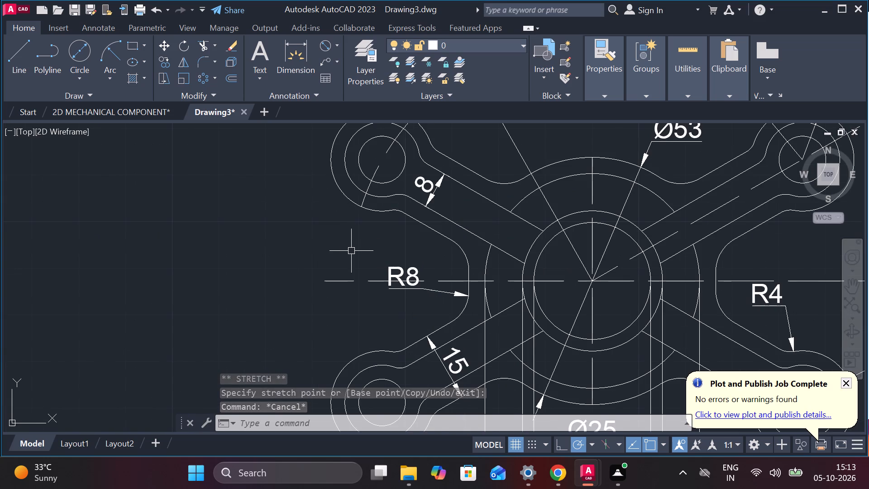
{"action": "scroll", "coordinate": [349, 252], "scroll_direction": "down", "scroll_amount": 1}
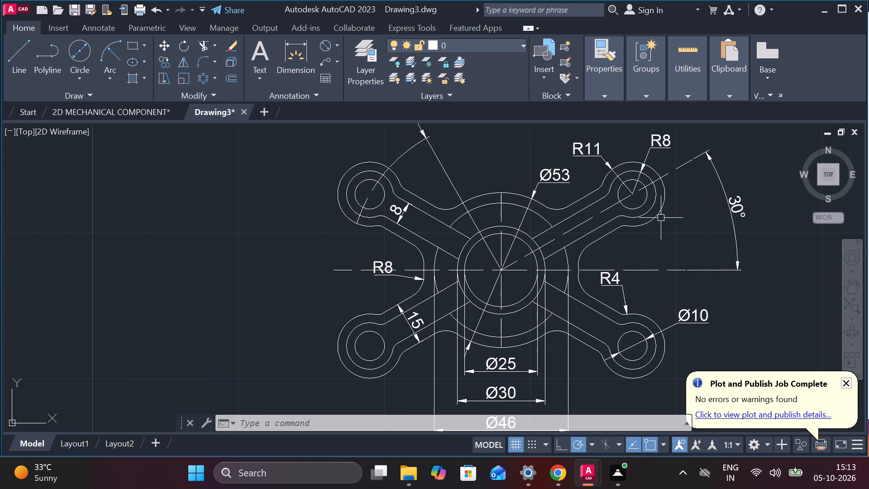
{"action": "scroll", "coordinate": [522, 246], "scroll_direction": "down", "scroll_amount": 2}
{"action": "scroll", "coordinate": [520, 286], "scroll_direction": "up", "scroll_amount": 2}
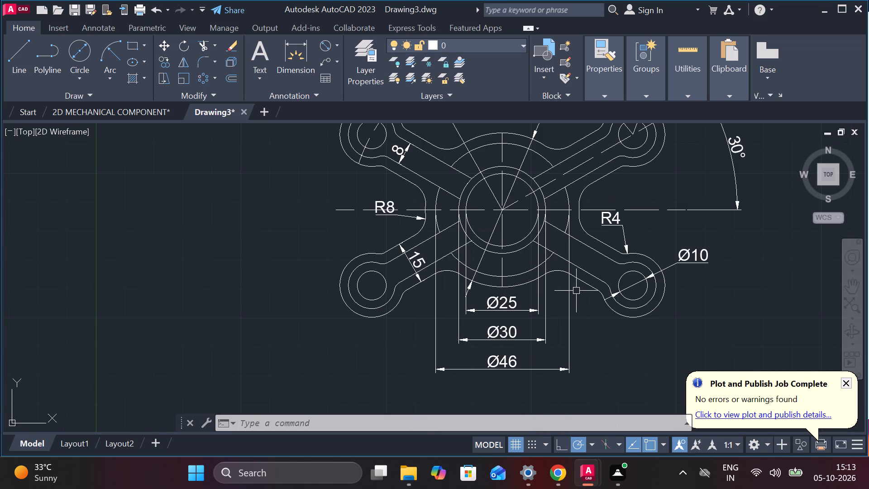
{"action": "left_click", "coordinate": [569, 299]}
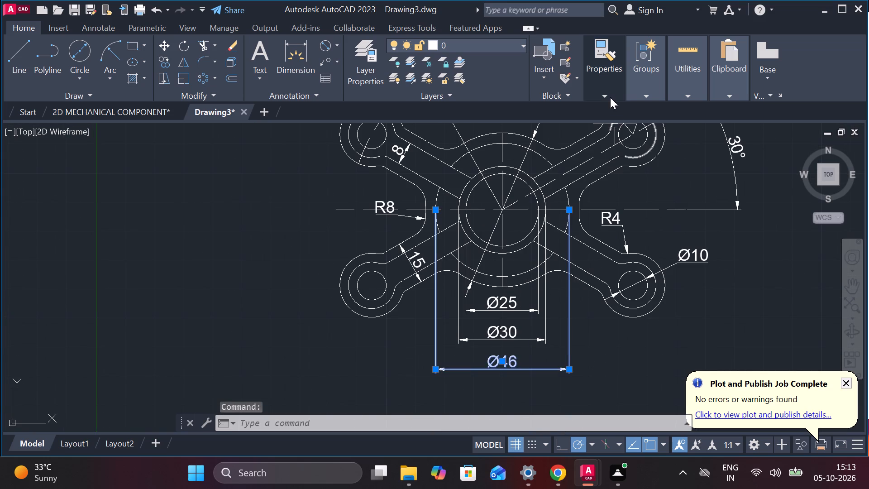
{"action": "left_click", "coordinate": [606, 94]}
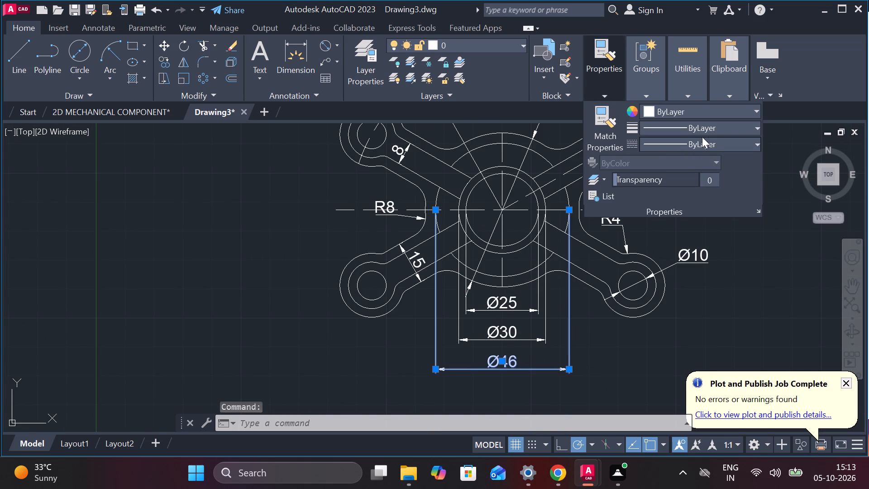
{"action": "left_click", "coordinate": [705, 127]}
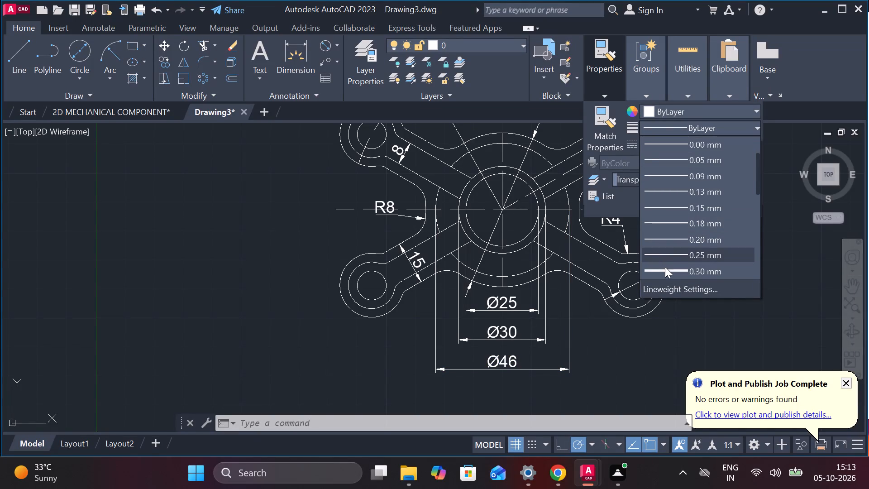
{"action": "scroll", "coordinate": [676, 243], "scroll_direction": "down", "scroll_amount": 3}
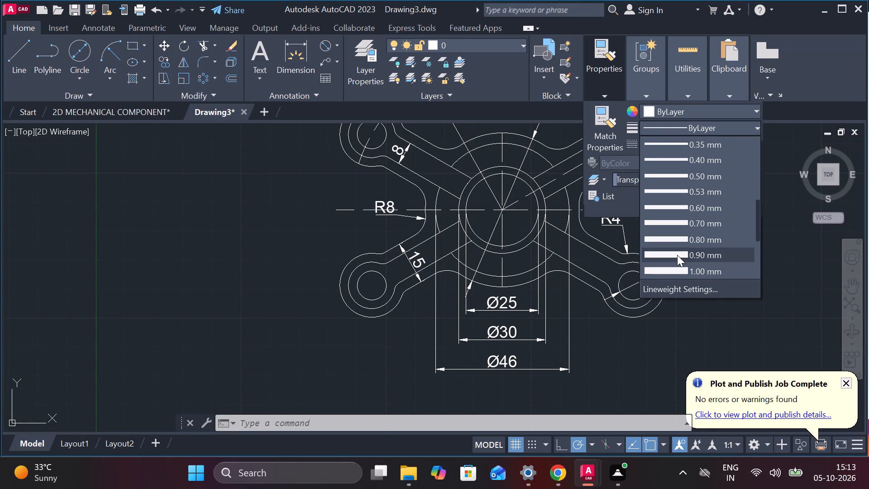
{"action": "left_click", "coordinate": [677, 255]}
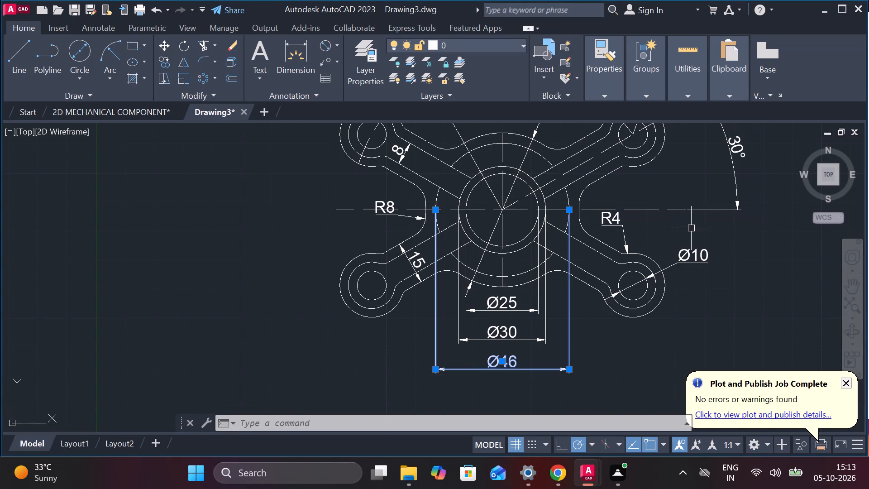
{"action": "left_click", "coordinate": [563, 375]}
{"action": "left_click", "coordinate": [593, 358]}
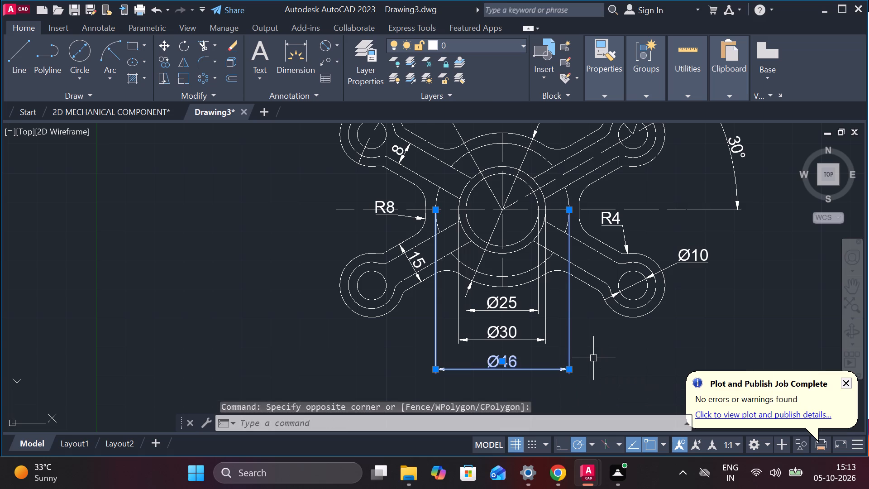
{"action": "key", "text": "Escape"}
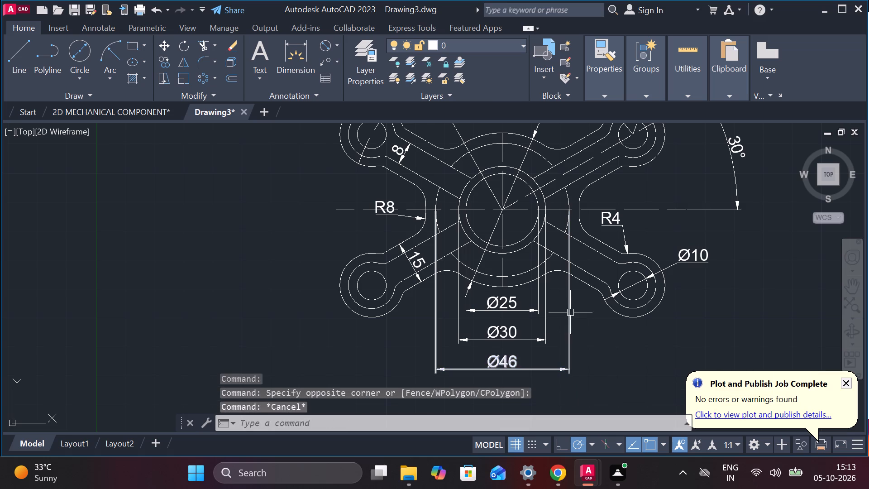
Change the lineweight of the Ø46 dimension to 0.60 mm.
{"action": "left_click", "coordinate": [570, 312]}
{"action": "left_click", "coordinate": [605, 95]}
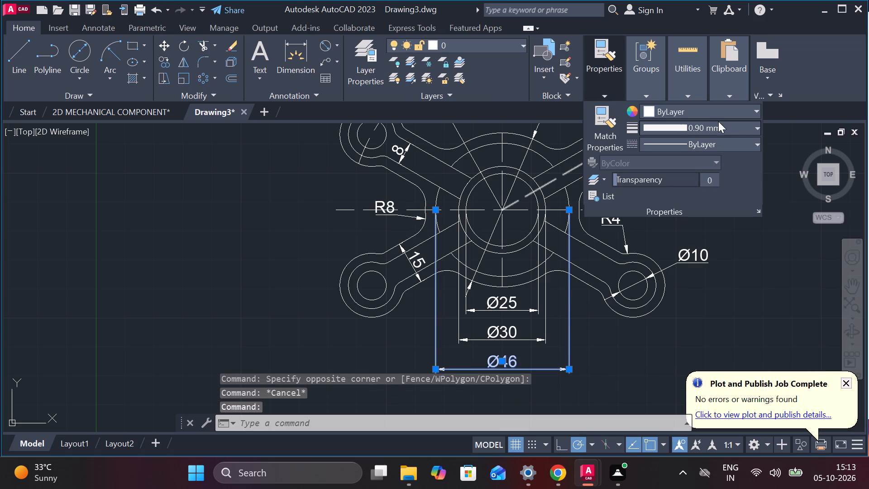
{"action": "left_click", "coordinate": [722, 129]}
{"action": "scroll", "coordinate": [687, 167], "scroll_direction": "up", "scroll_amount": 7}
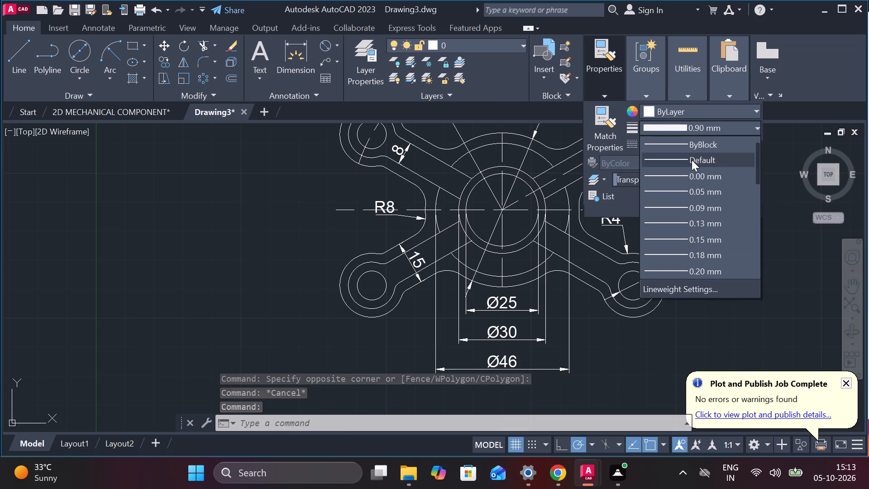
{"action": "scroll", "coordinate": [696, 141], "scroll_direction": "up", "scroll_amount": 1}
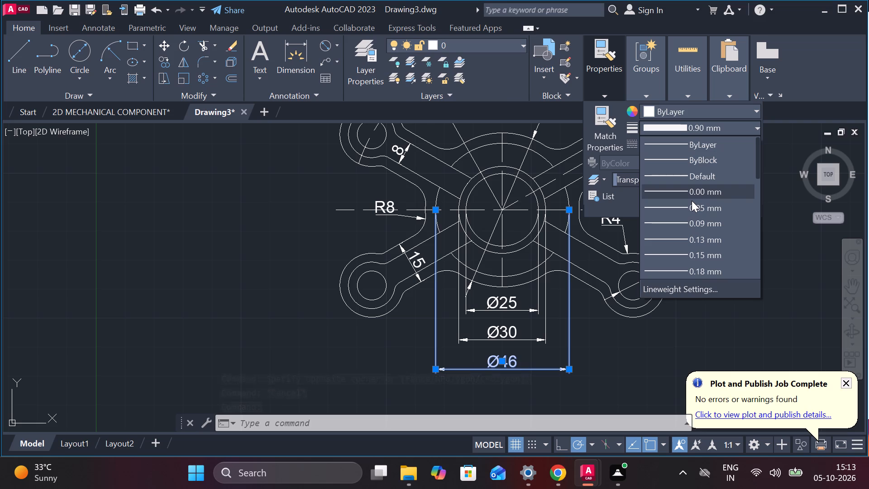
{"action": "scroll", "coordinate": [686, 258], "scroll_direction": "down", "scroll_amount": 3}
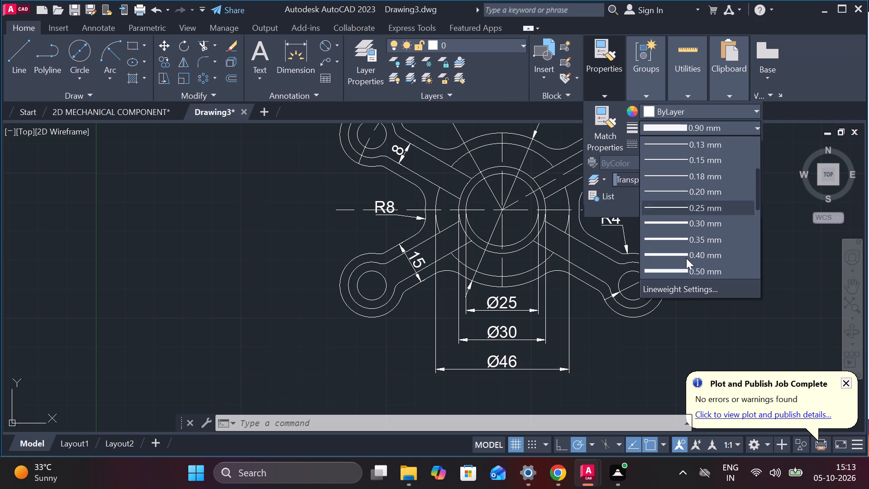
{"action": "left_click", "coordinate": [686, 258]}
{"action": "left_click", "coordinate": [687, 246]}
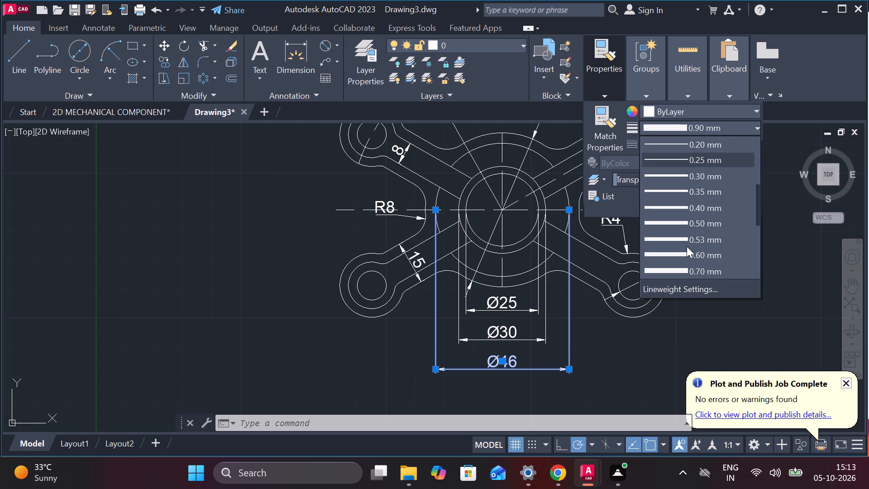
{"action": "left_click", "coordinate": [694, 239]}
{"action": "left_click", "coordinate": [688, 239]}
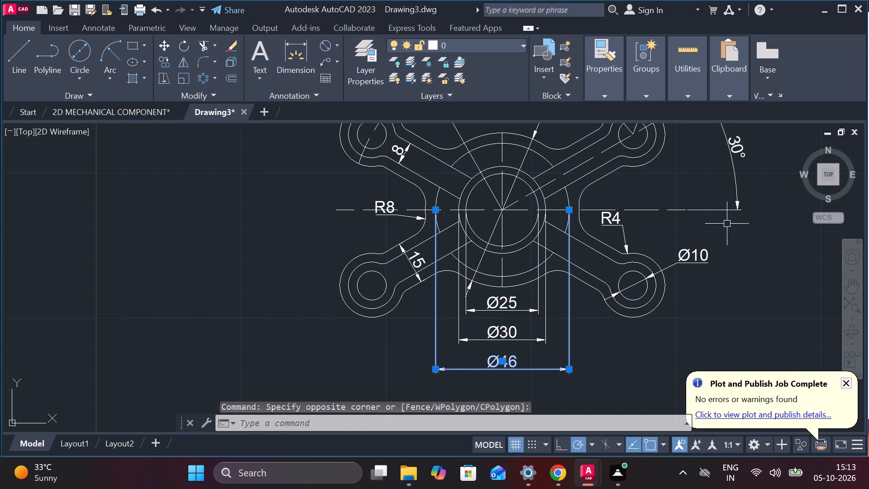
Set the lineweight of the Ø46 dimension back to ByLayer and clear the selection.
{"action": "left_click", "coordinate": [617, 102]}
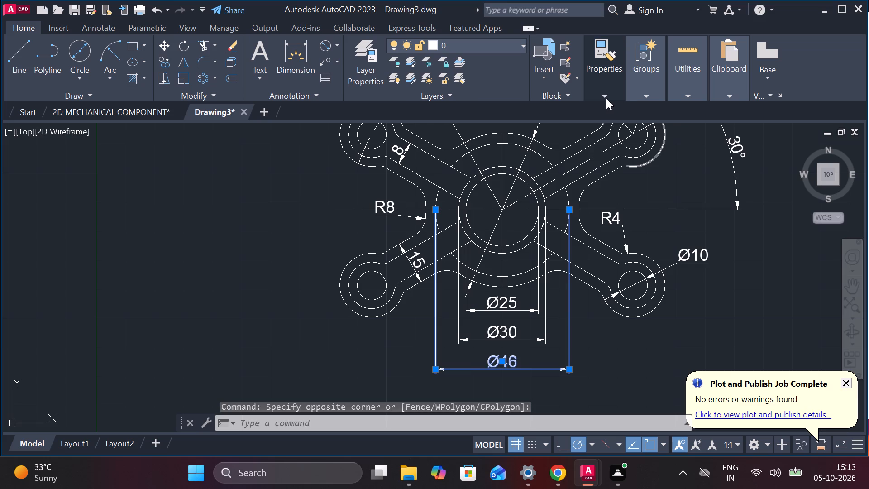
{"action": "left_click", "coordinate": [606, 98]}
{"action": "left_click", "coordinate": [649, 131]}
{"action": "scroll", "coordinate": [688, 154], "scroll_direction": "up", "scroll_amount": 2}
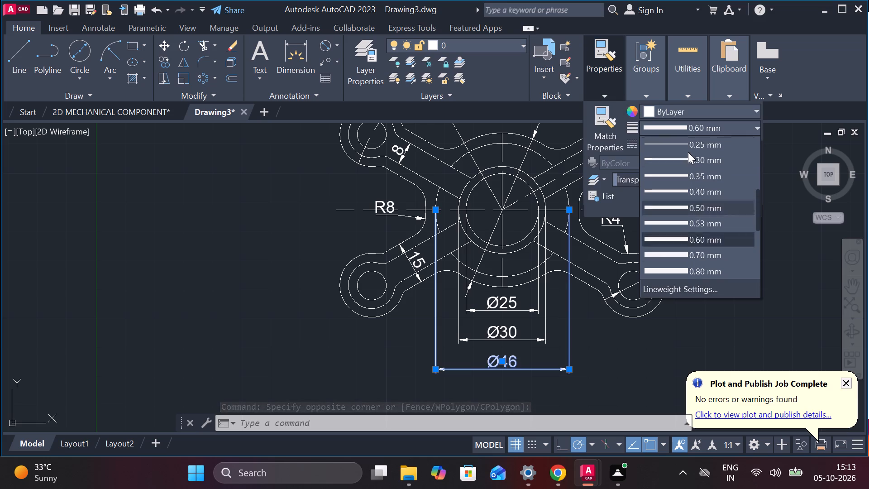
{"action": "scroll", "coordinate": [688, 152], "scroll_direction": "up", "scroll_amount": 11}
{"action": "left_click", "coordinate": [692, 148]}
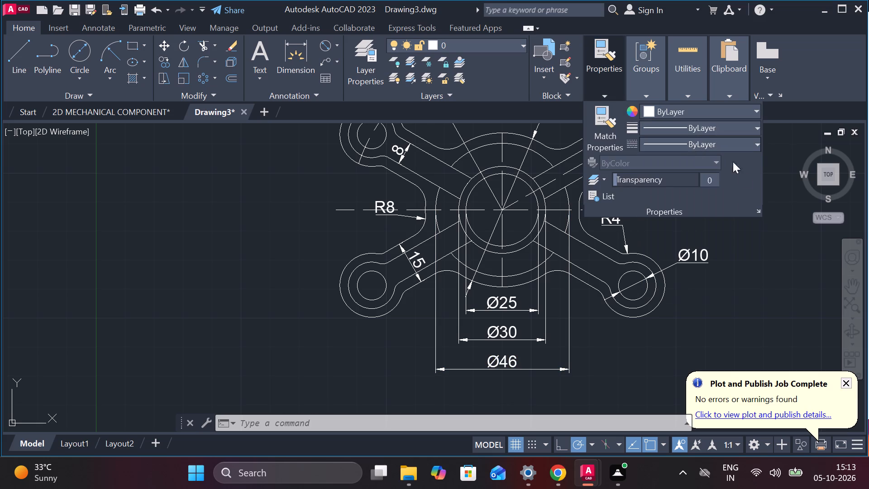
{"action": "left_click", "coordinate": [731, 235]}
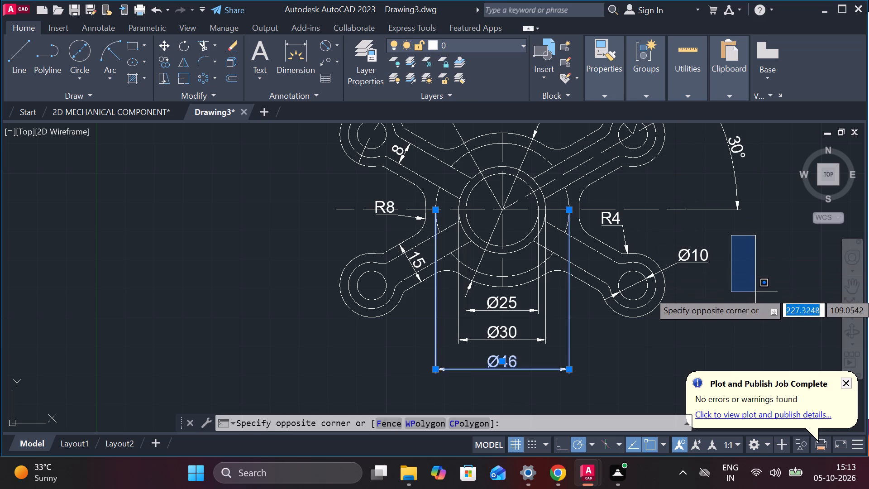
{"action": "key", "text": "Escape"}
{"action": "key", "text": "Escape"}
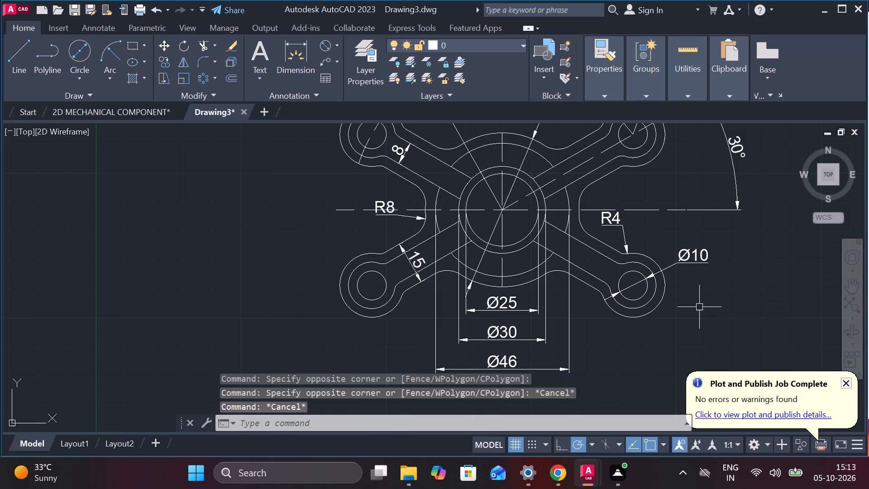
Draw a rectangle 190 wide by 65 high in the empty area below and right of the component.
{"action": "scroll", "coordinate": [677, 288], "scroll_direction": "down", "scroll_amount": 2}
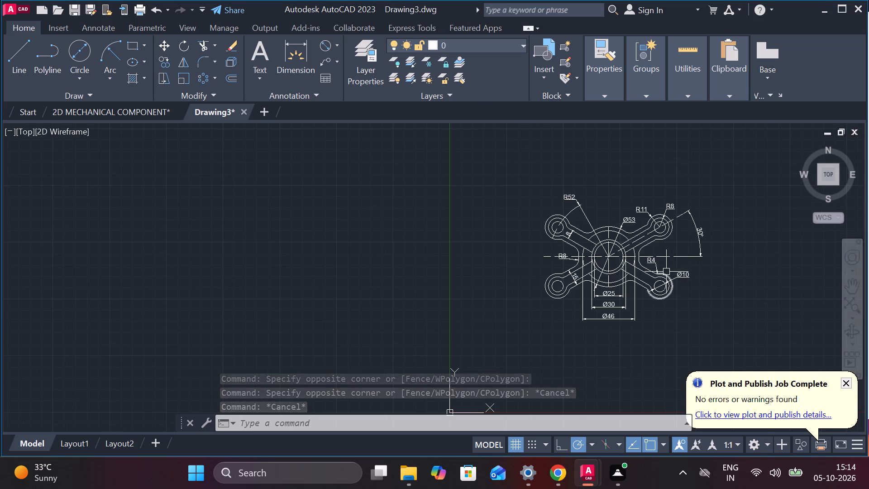
{"action": "scroll", "coordinate": [666, 259], "scroll_direction": "up", "scroll_amount": 2}
{"action": "scroll", "coordinate": [720, 279], "scroll_direction": "down", "scroll_amount": 1}
{"action": "middle_click_drag", "start_coordinate": [759, 290], "coordinate": [371, 168]}
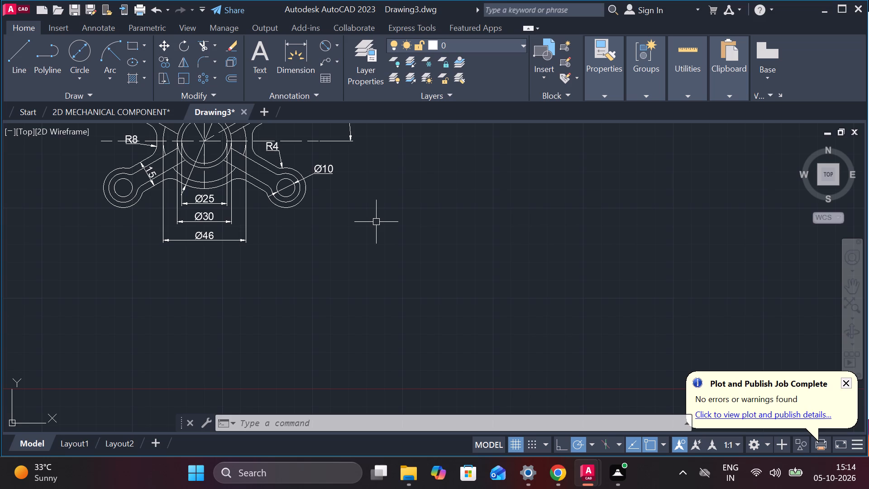
{"action": "left_click", "coordinate": [131, 48]}
{"action": "left_click", "coordinate": [370, 223]}
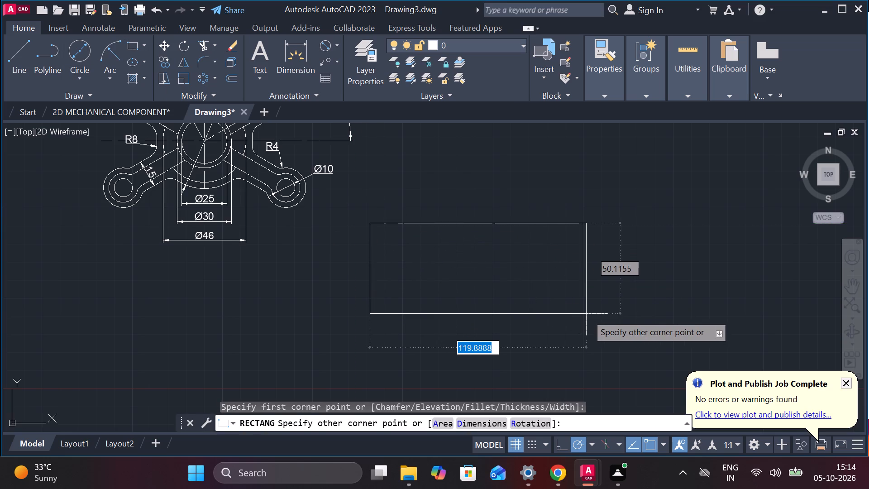
{"action": "type", "text": "19"}
{"action": "key", "text": "0"}
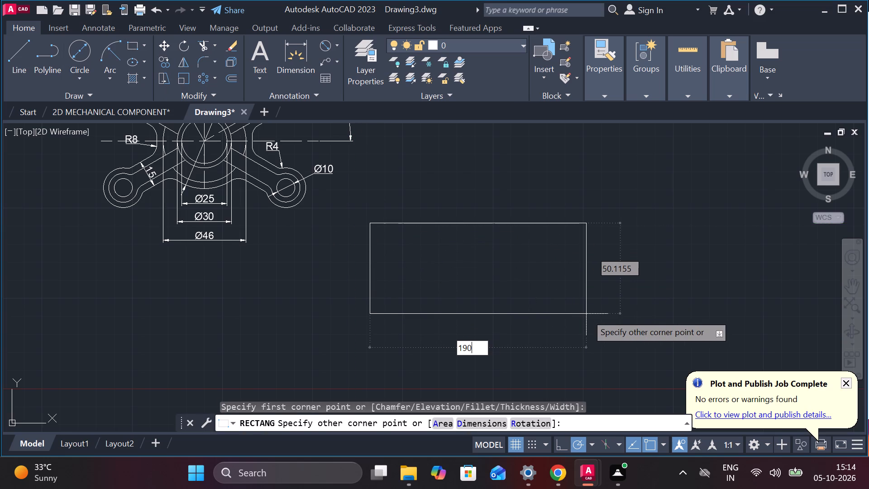
{"action": "key", "text": "Tab"}
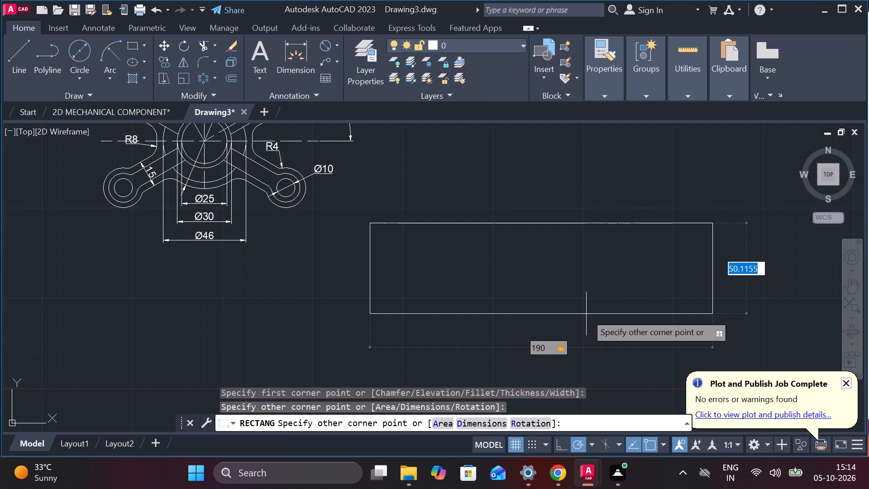
{"action": "type", "text": "65"}
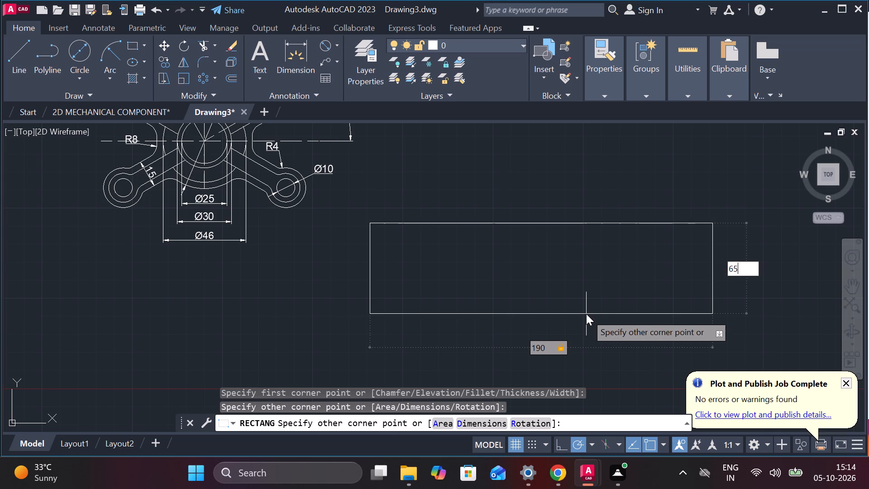
{"action": "key", "text": "Return"}
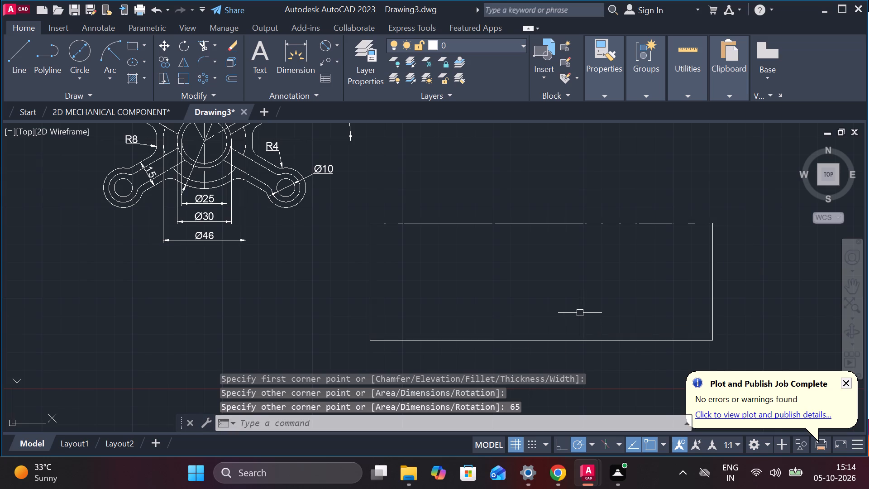
{"action": "key", "text": "Escape"}
Explode the 190 by 65 rectangle into separate lines.
{"action": "left_click", "coordinate": [392, 222]}
{"action": "type", "text": "ex"}
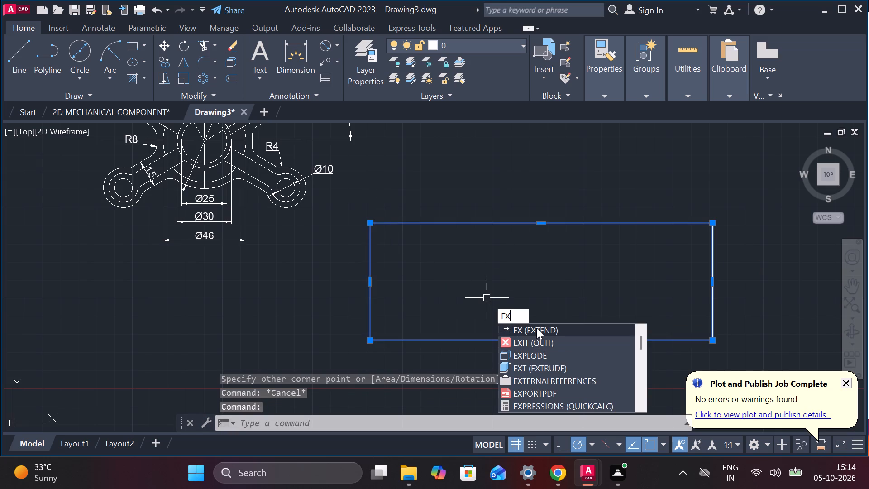
{"action": "left_click", "coordinate": [535, 359]}
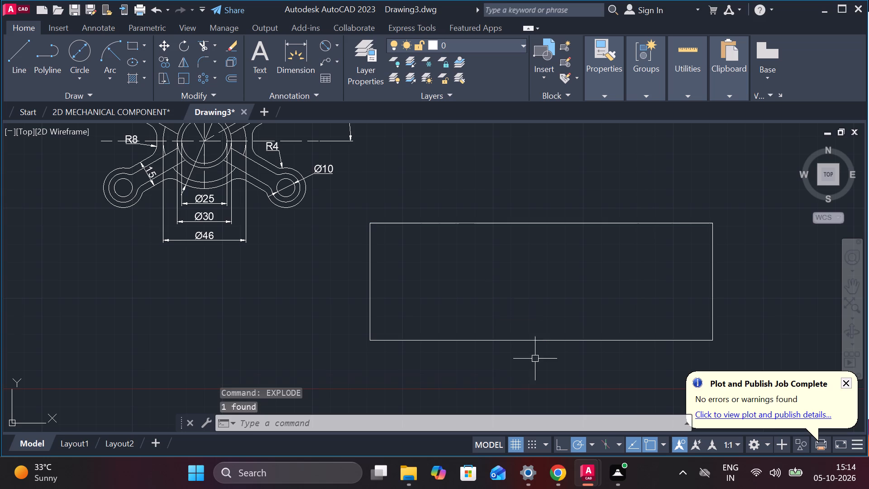
Offset the rectangle's right edge inward three times in succession, spacing the vertical lines 25 apart.
{"action": "key", "text": "Escape"}
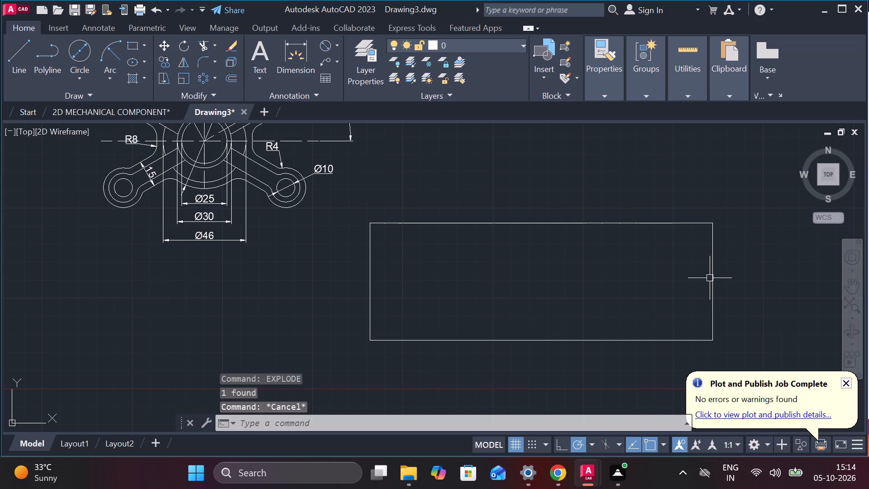
{"action": "left_click", "coordinate": [711, 273]}
{"action": "key", "text": "o"}
{"action": "key", "text": "Return"}
{"action": "key", "text": "Return"}
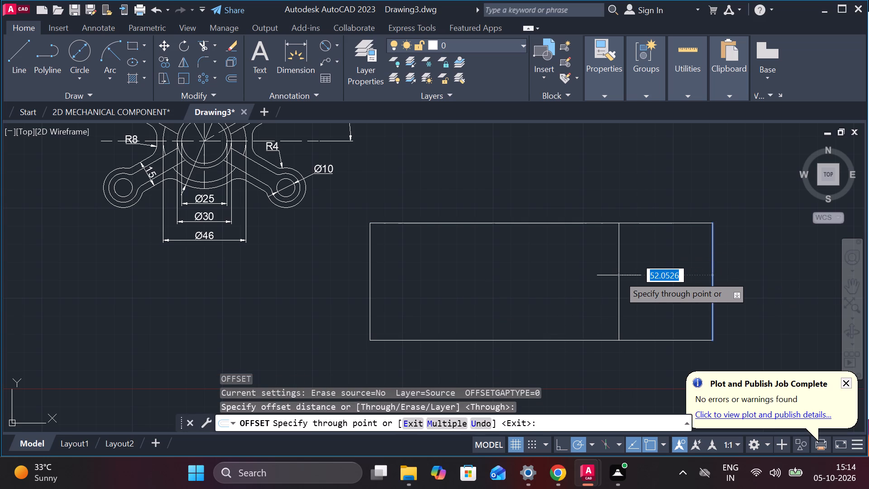
{"action": "type", "text": "25"}
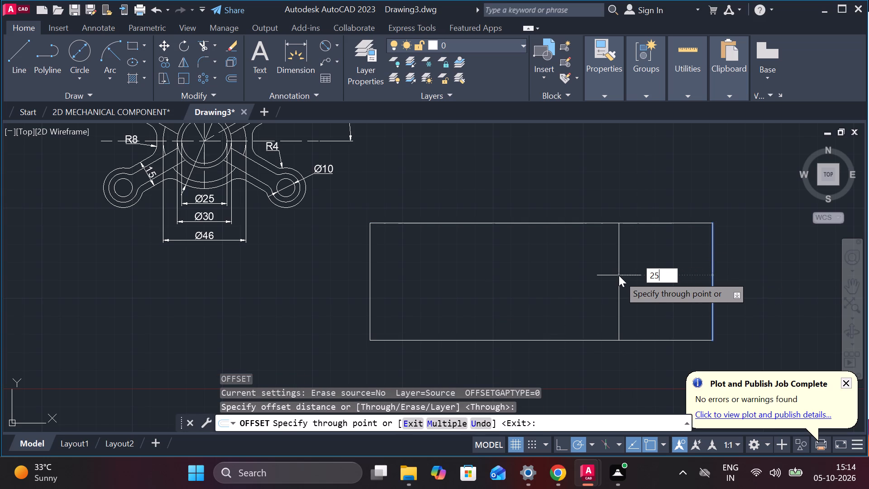
{"action": "key", "text": "Return"}
{"action": "left_click", "coordinate": [664, 270]}
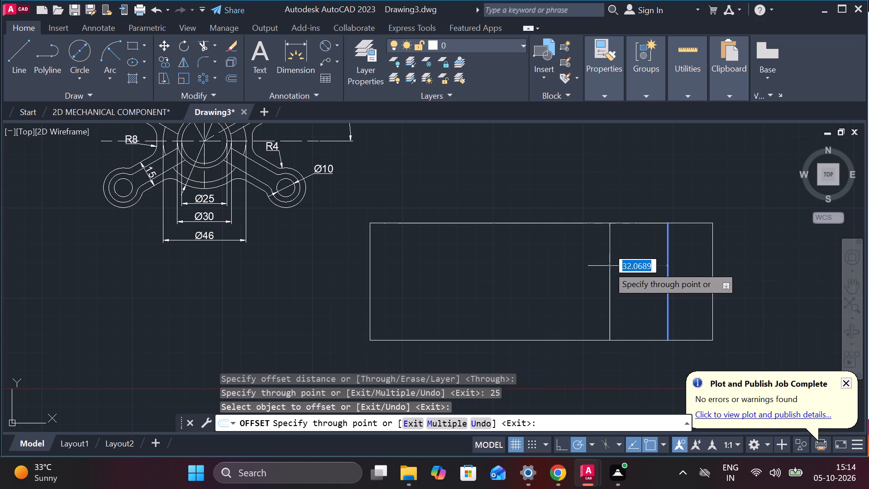
{"action": "key", "text": "2"}
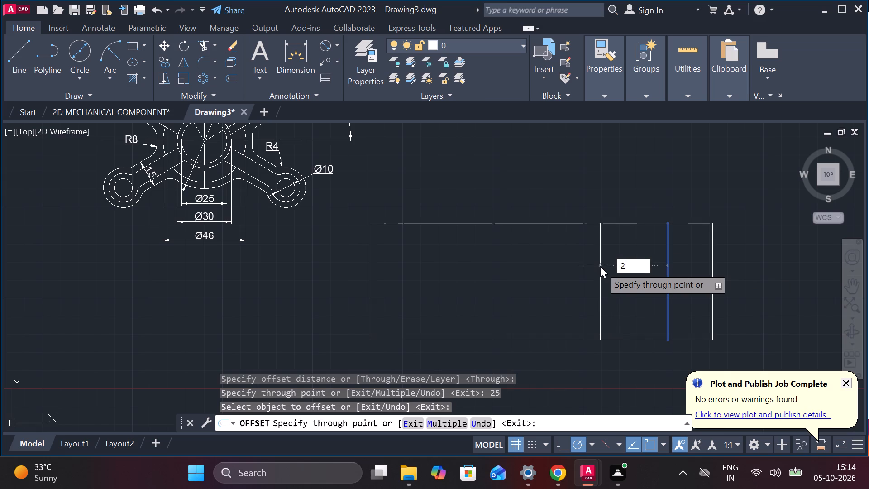
{"action": "key", "text": "5"}
{"action": "key", "text": "Return"}
{"action": "left_click", "coordinate": [621, 277]}
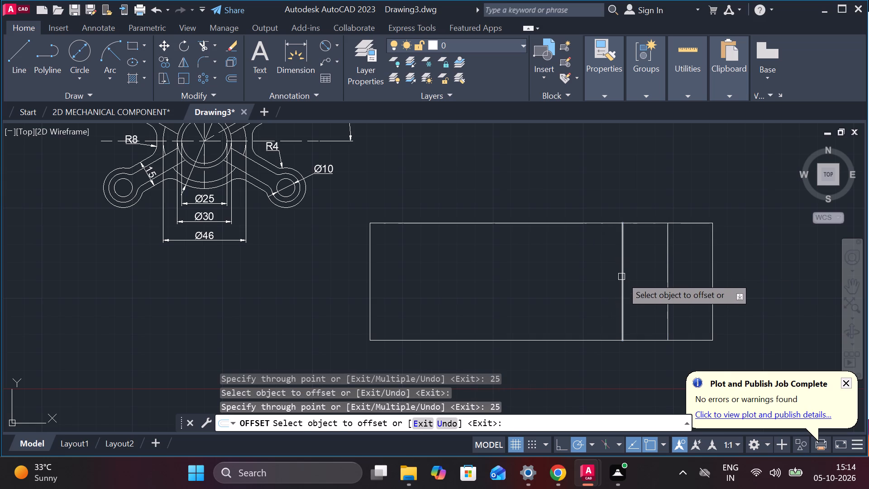
{"action": "type", "text": "25"}
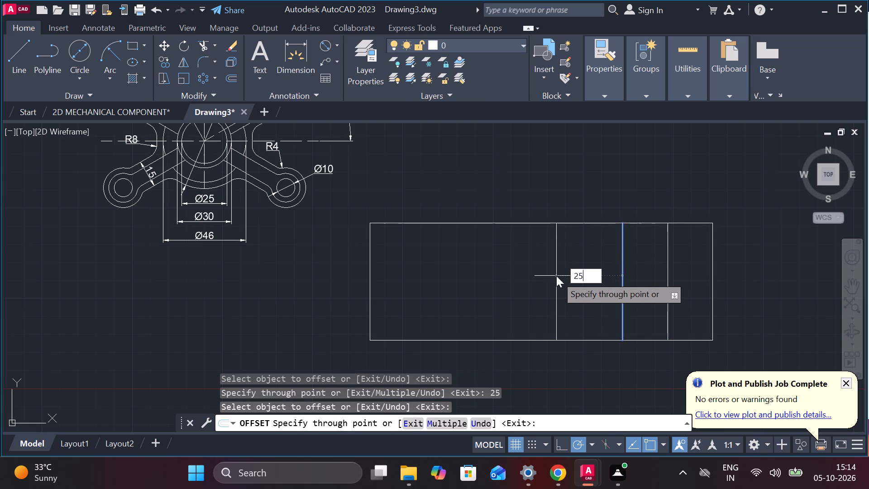
{"action": "key", "text": "Return"}
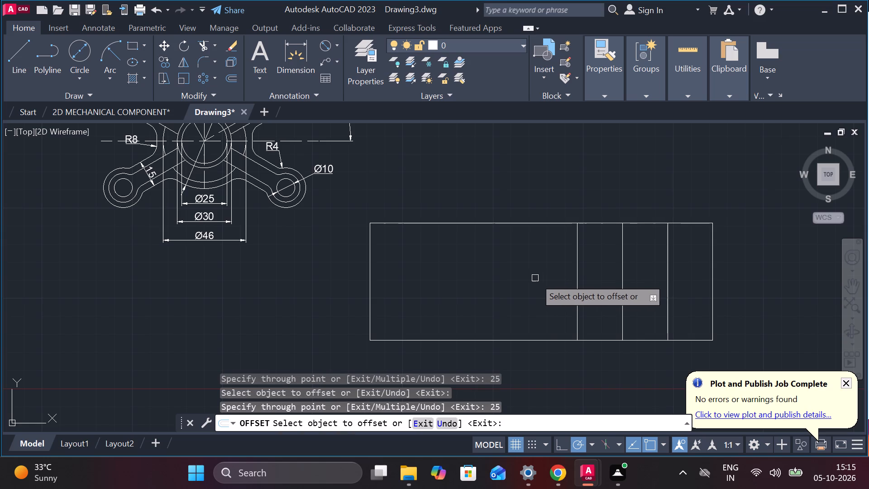
Offset the rectangle's left edge 25 inward.
{"action": "left_click", "coordinate": [370, 322]}
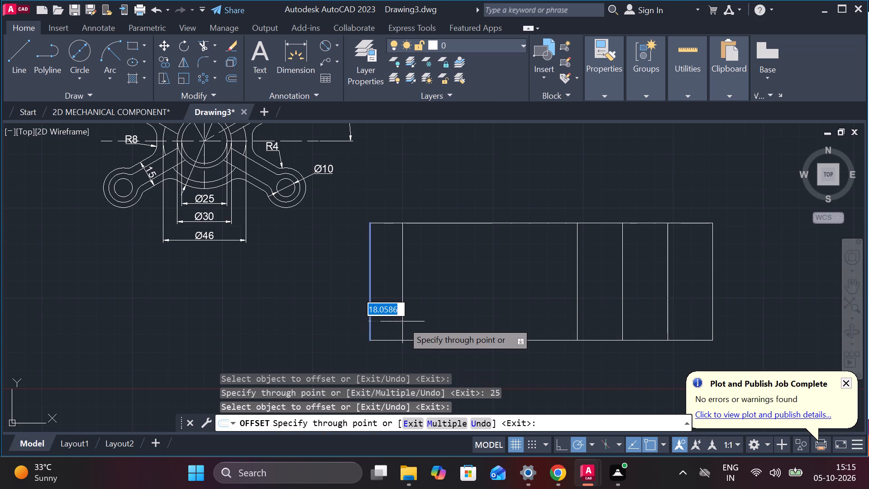
{"action": "type", "text": "25"}
{"action": "key", "text": "Return"}
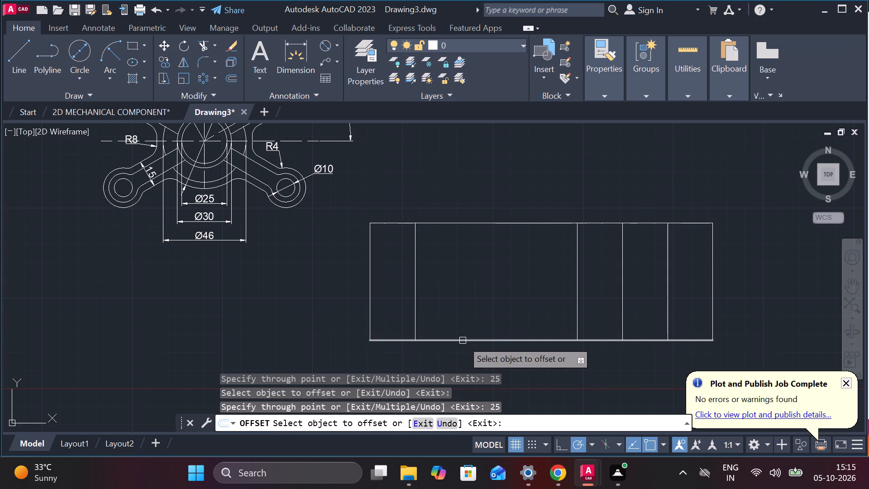
Offset the rectangle's bottom edge 20 upward.
{"action": "left_click", "coordinate": [463, 340]}
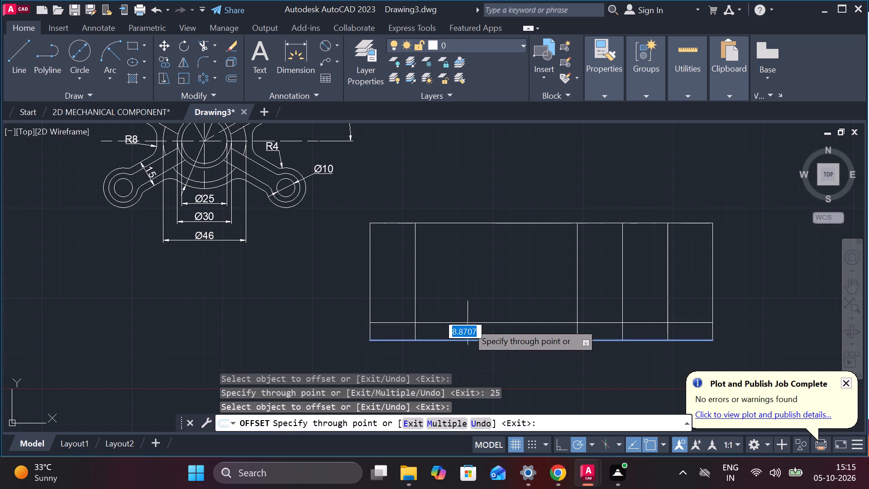
{"action": "key", "text": "2"}
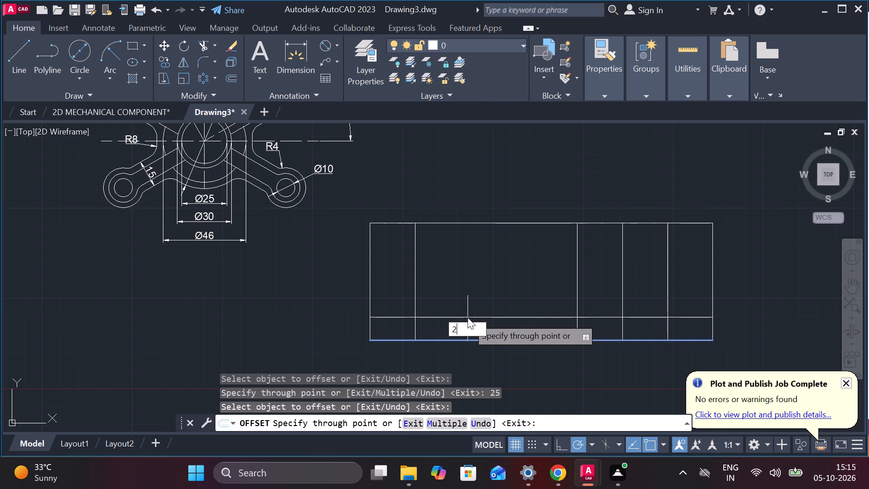
{"action": "key", "text": "0"}
{"action": "key", "text": "Return"}
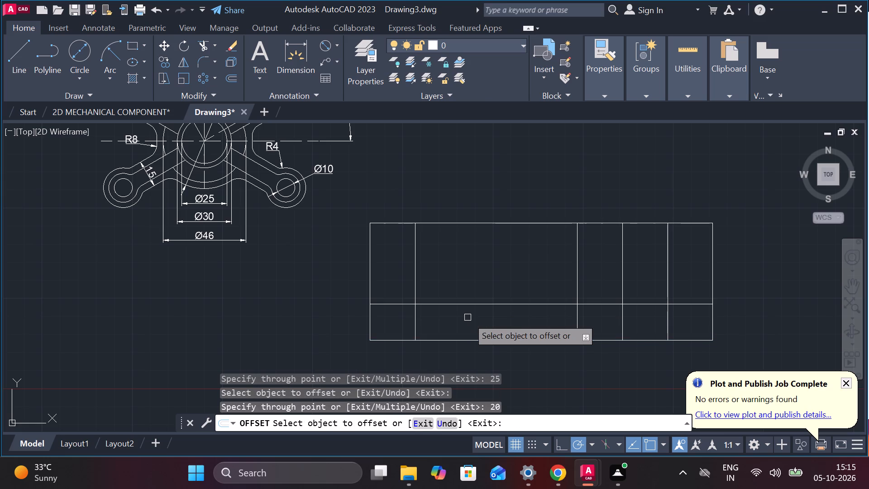
{"action": "key", "text": "Escape"}
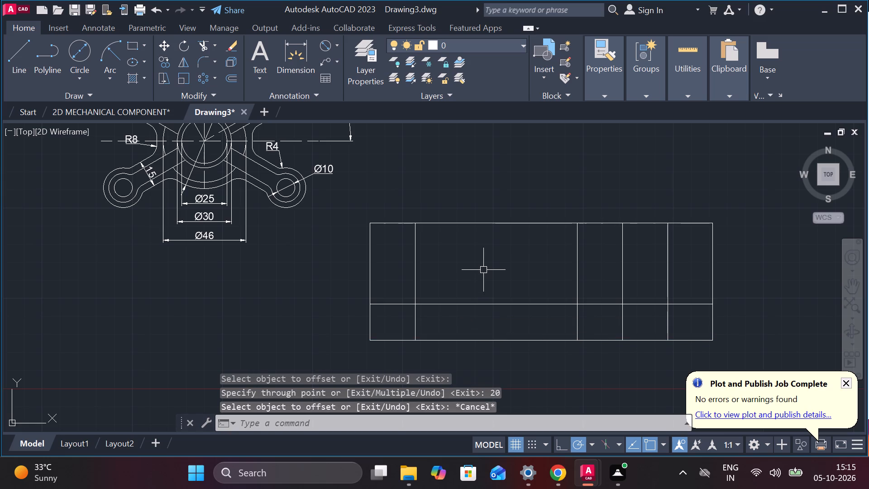
Trim the left inner vertical above the inner horizontal line, and the two rightmost inner verticals below it.
{"action": "type", "text": "tr"}
{"action": "key", "text": "Return"}
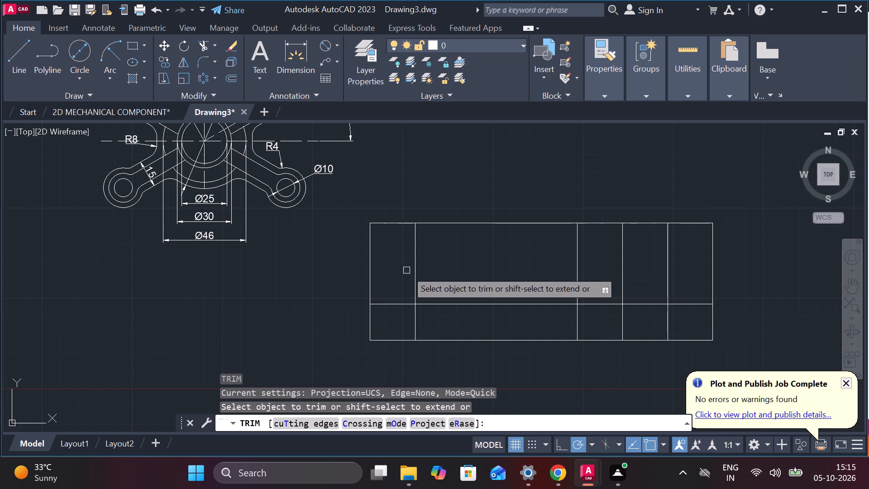
{"action": "left_click", "coordinate": [418, 265]}
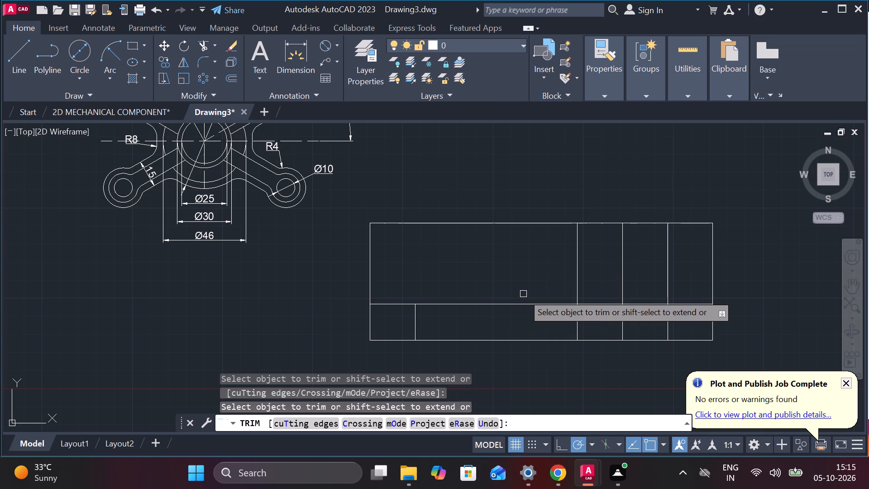
{"action": "middle_click_drag", "start_coordinate": [570, 364], "coordinate": [516, 358]}
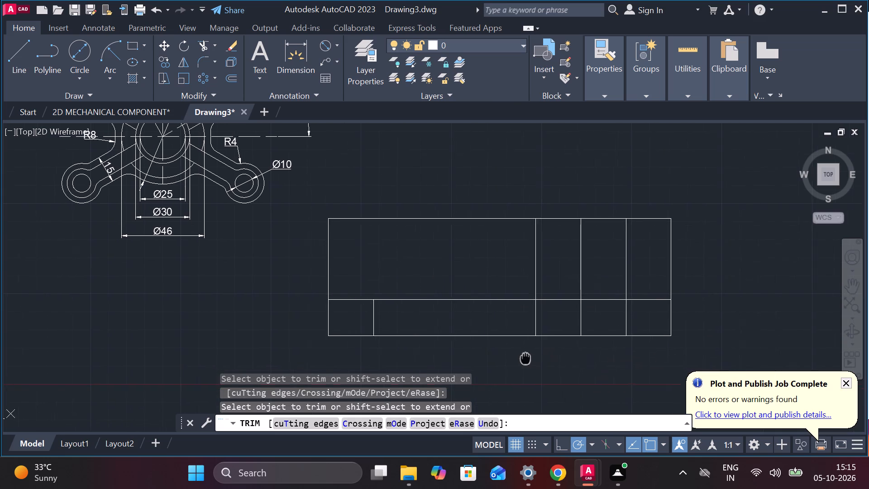
{"action": "middle_click_drag", "start_coordinate": [516, 358], "coordinate": [446, 355]}
{"action": "left_click_drag", "start_coordinate": [559, 316], "coordinate": [512, 319]}
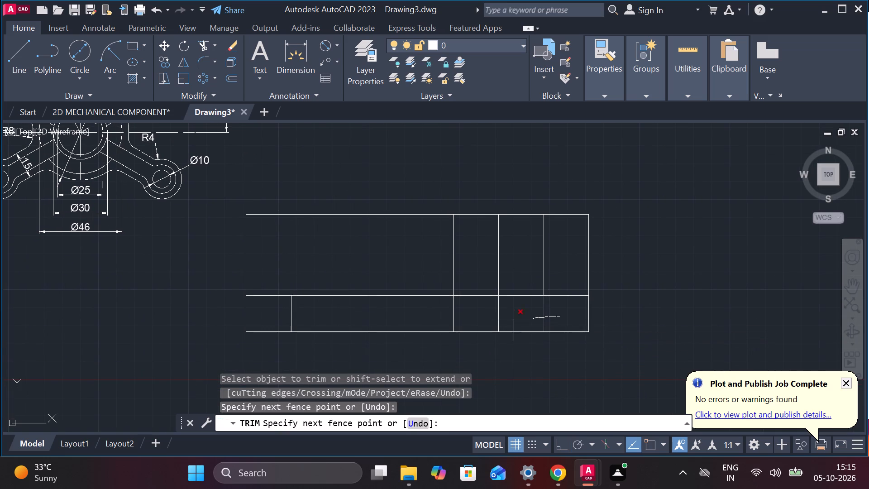
{"action": "left_click_drag", "start_coordinate": [512, 319], "coordinate": [483, 318]}
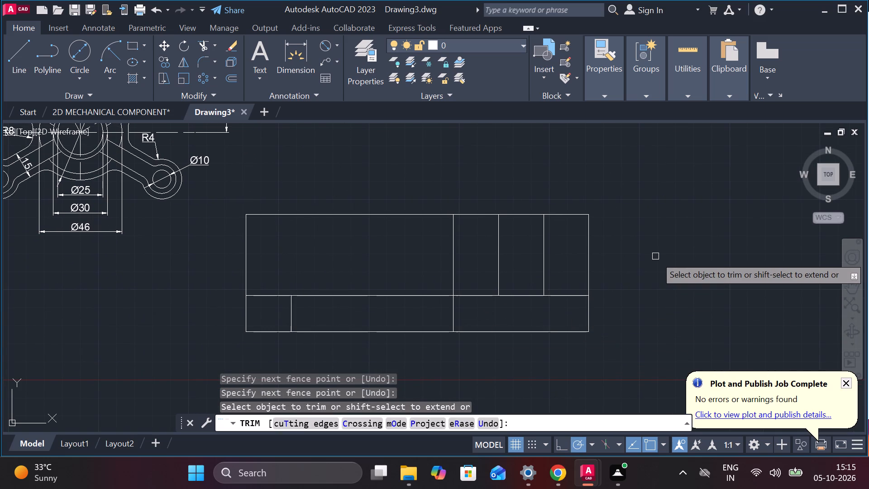
{"action": "key", "text": "Escape"}
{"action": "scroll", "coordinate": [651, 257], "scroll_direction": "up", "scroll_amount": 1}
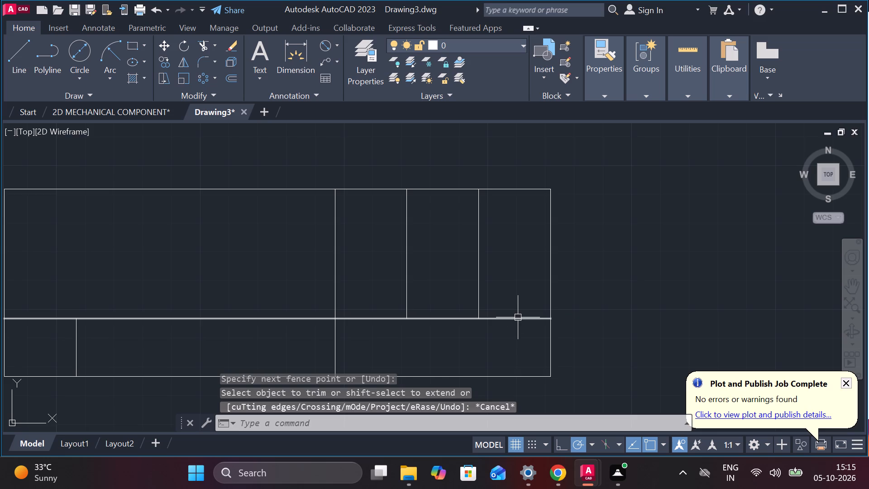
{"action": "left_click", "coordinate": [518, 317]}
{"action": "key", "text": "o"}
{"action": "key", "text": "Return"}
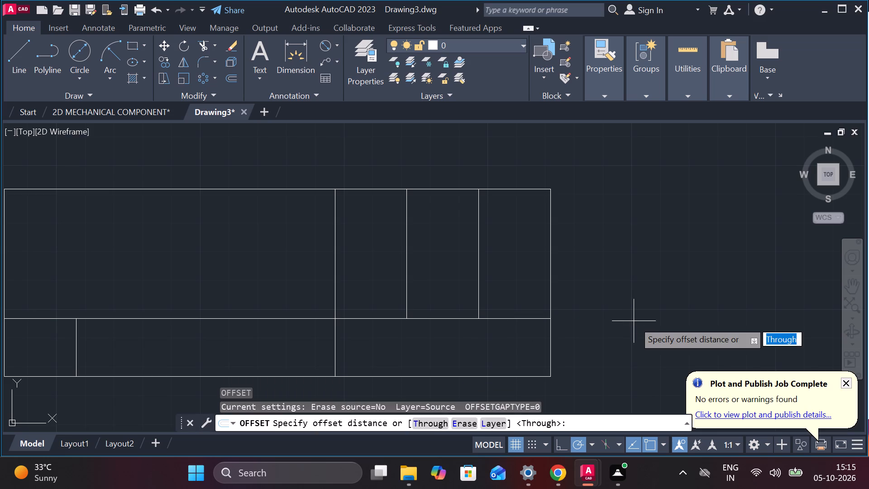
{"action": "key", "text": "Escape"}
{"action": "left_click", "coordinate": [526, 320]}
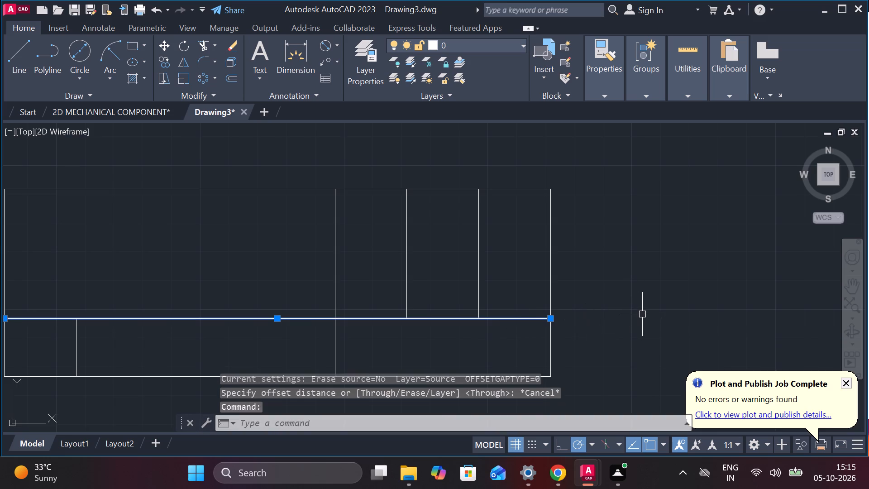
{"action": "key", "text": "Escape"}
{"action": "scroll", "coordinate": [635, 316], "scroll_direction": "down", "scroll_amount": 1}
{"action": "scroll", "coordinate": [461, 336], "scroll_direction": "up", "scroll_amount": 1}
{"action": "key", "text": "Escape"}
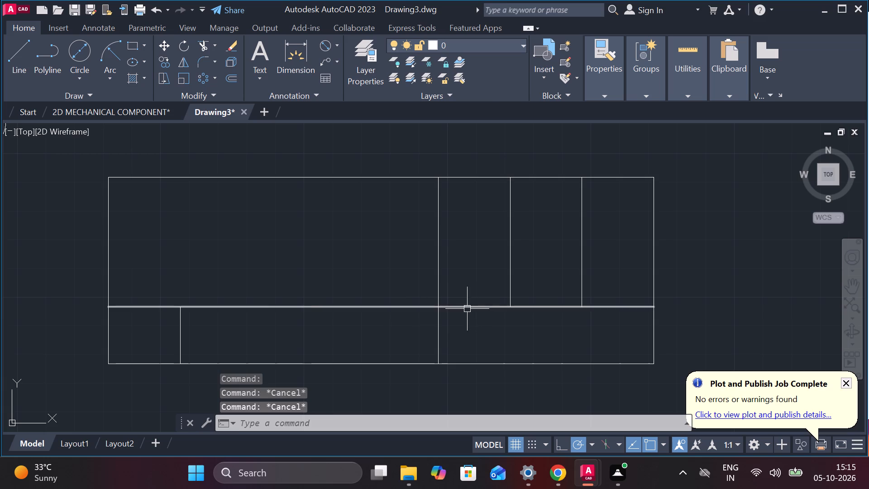
Trim the inner horizontal line between the left inner vertical and the next full-height vertical.
{"action": "type", "text": "tr"}
{"action": "key", "text": "Return"}
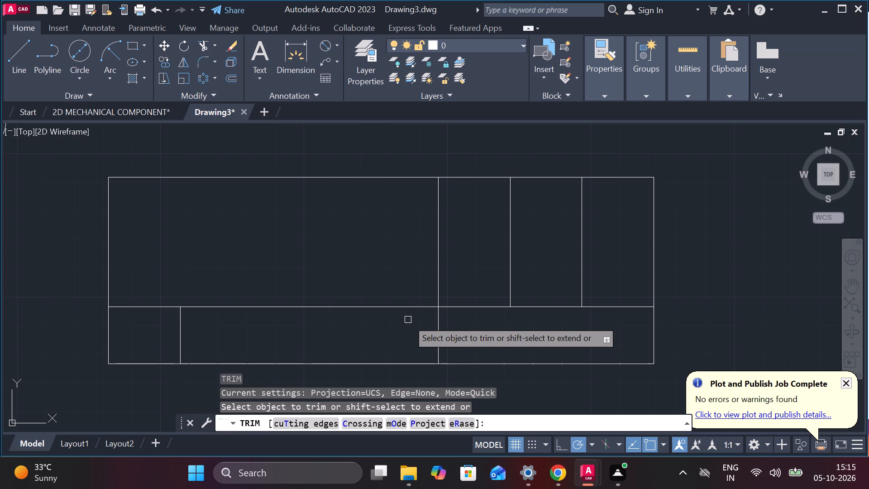
{"action": "left_click", "coordinate": [397, 306]}
{"action": "key", "text": "Escape"}
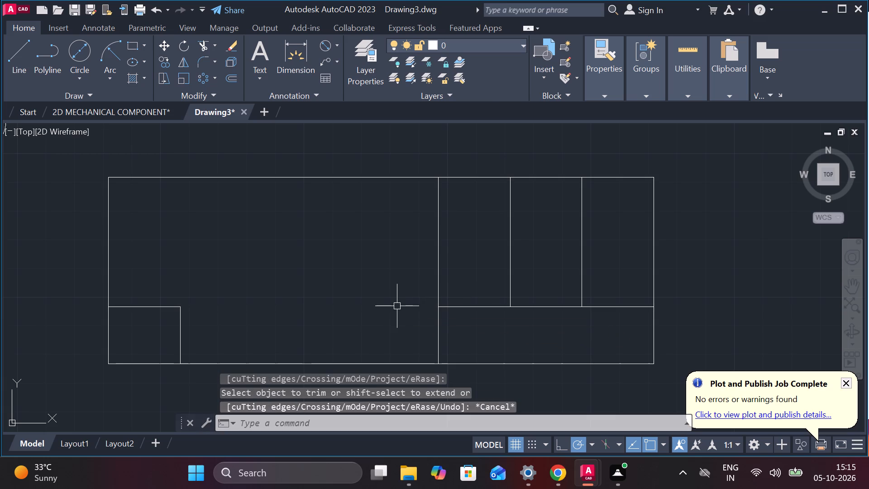
Copy the remaining right-hand horizontal segment upward, using its right endpoint as the base point.
{"action": "left_click", "coordinate": [529, 307]}
{"action": "type", "text": "co"}
{"action": "key", "text": "Return"}
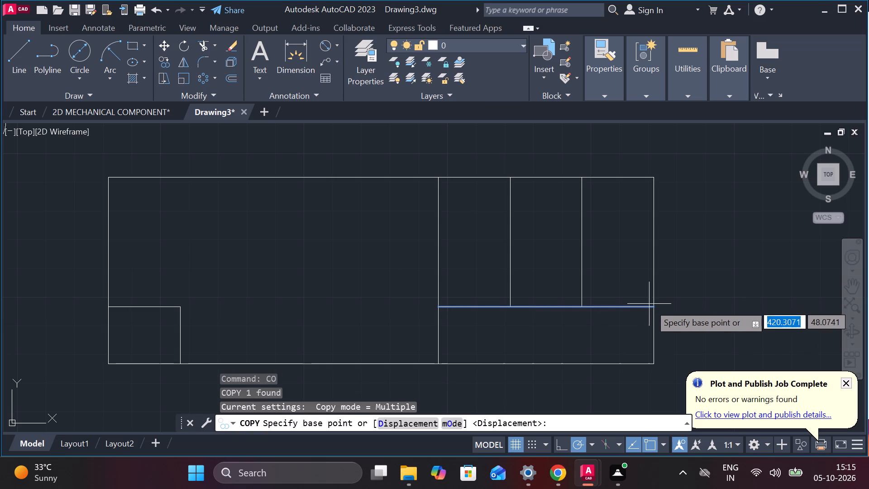
{"action": "left_click", "coordinate": [656, 305]}
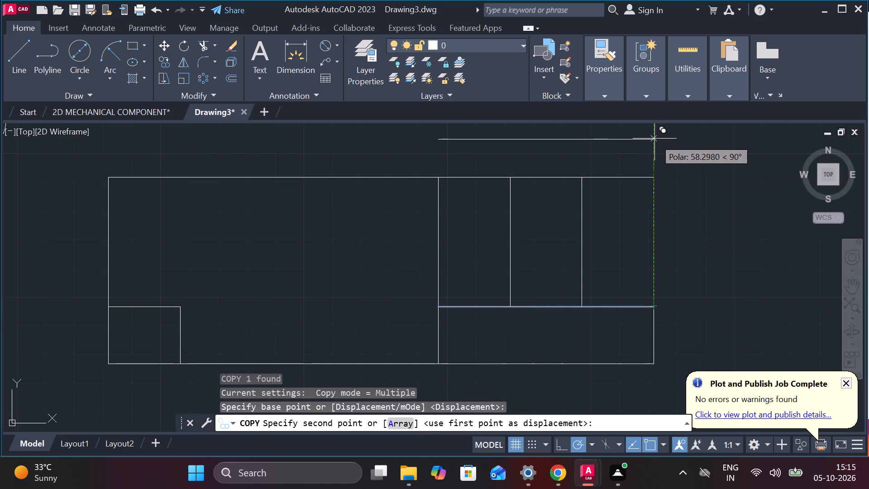
Place copies of the right-hand horizontal segment 7, 14, 21, 28 and 35 above the original.
{"action": "key", "text": "7"}
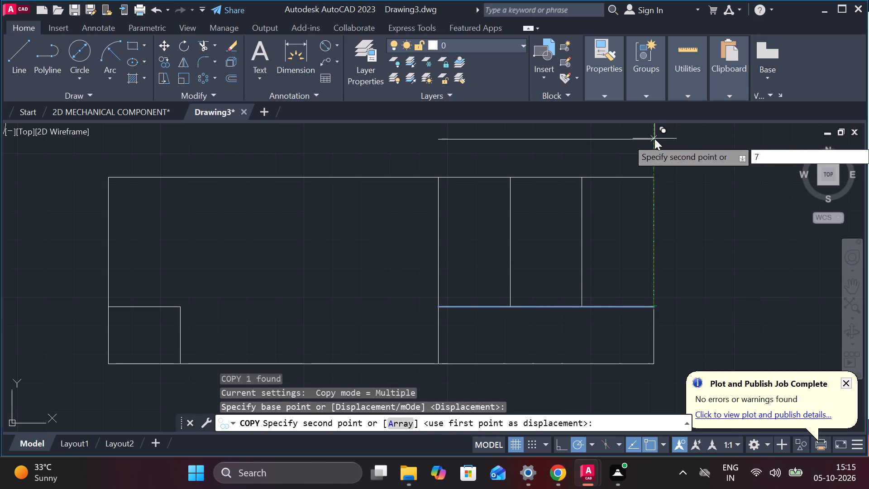
{"action": "key", "text": "Return"}
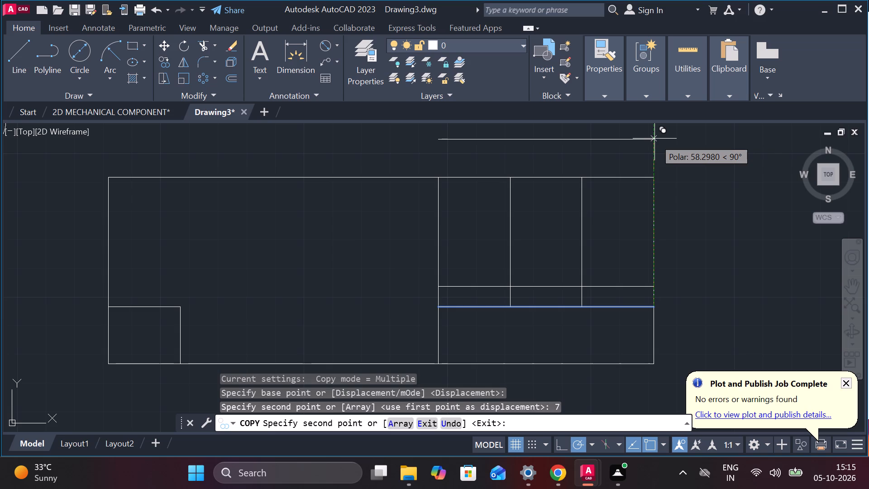
{"action": "key", "text": "1"}
{"action": "key", "text": "4"}
{"action": "key", "text": "Return"}
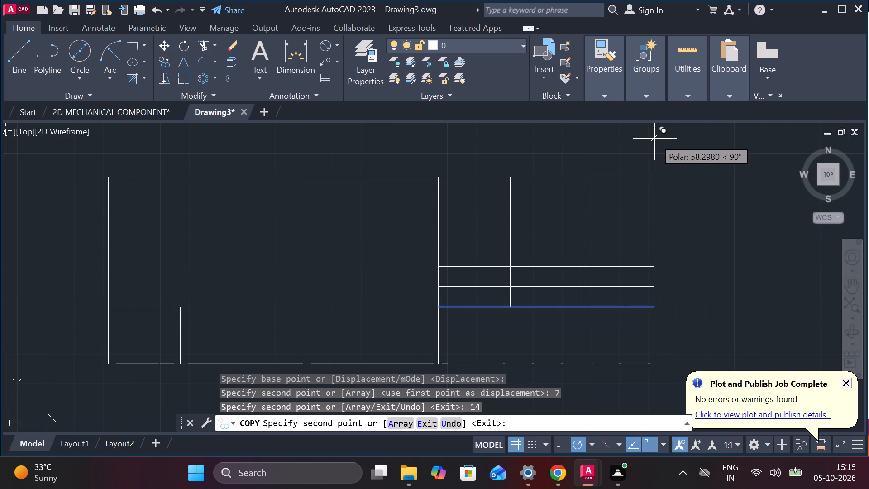
{"action": "type", "text": "21"}
{"action": "key", "text": "Return"}
{"action": "key", "text": "2"}
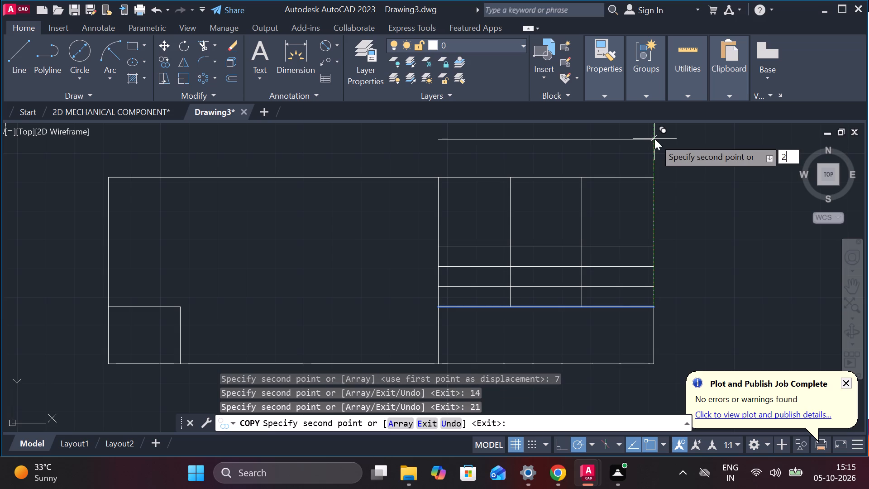
{"action": "key", "text": "8"}
{"action": "key", "text": "Return"}
{"action": "key", "text": "3"}
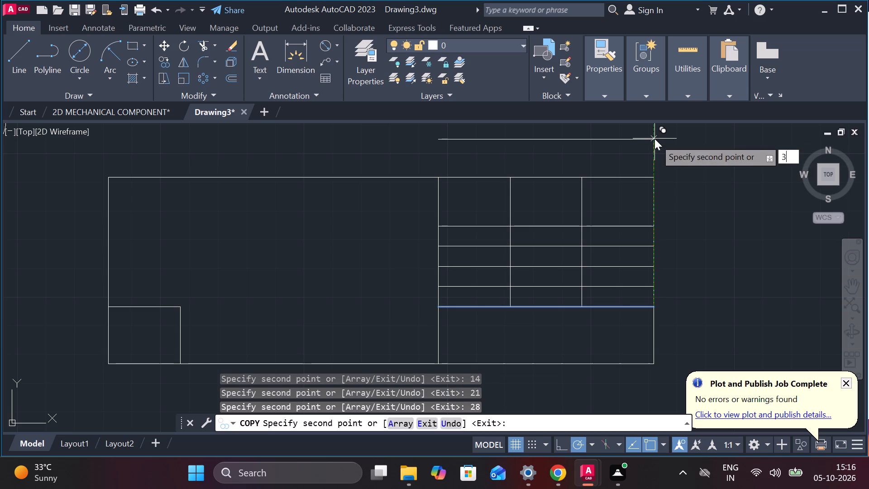
{"action": "key", "text": "5"}
{"action": "key", "text": "Return"}
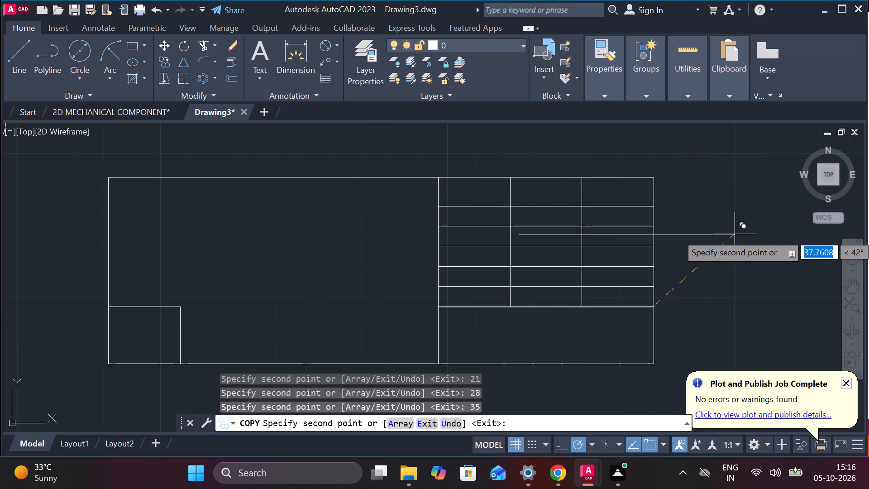
{"action": "key", "text": "Escape"}
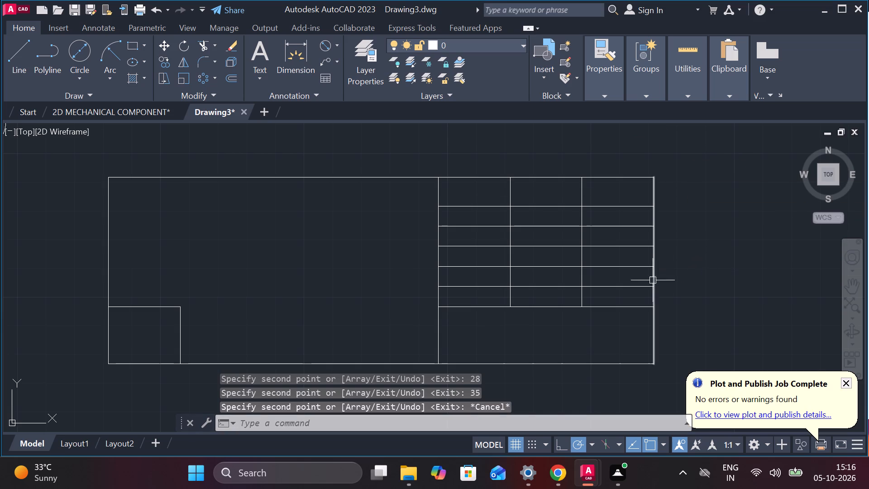
Extend the short horizontal line above the lower-left cell to the tall inner vertical on its right.
{"action": "scroll", "coordinate": [445, 288], "scroll_direction": "down", "scroll_amount": 1}
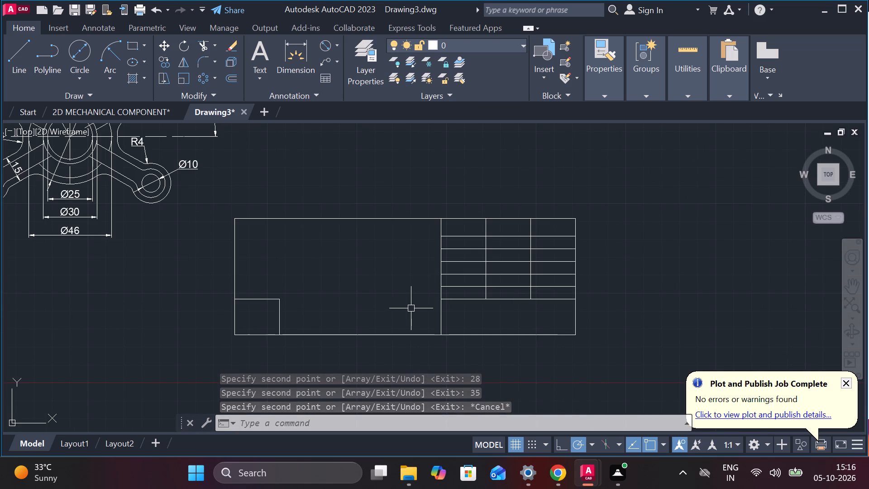
{"action": "type", "text": "ex"}
{"action": "key", "text": "Return"}
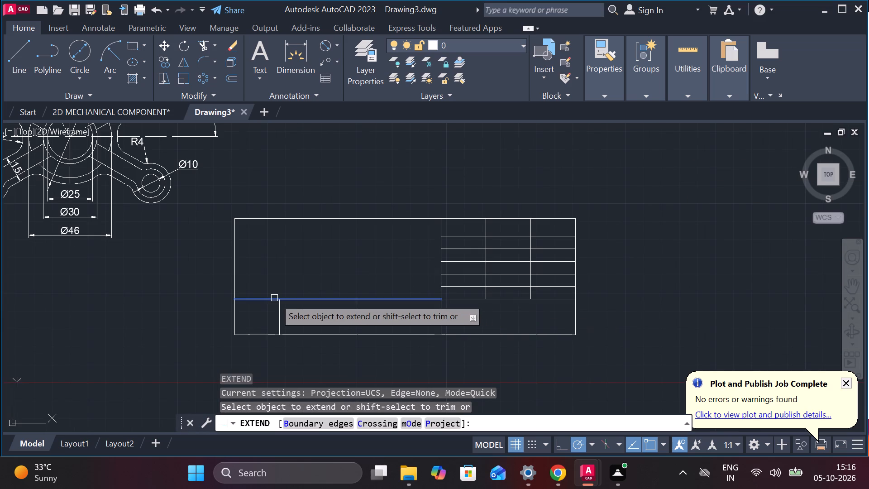
{"action": "left_click", "coordinate": [274, 298]}
{"action": "key", "text": "Escape"}
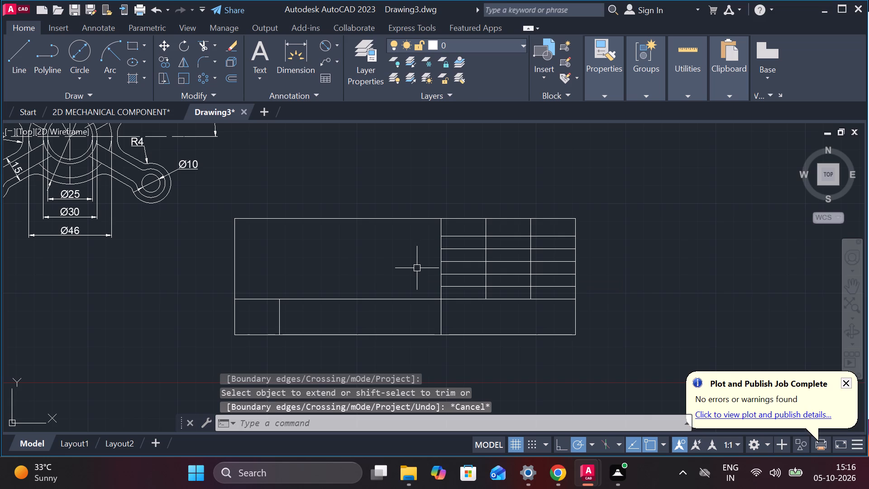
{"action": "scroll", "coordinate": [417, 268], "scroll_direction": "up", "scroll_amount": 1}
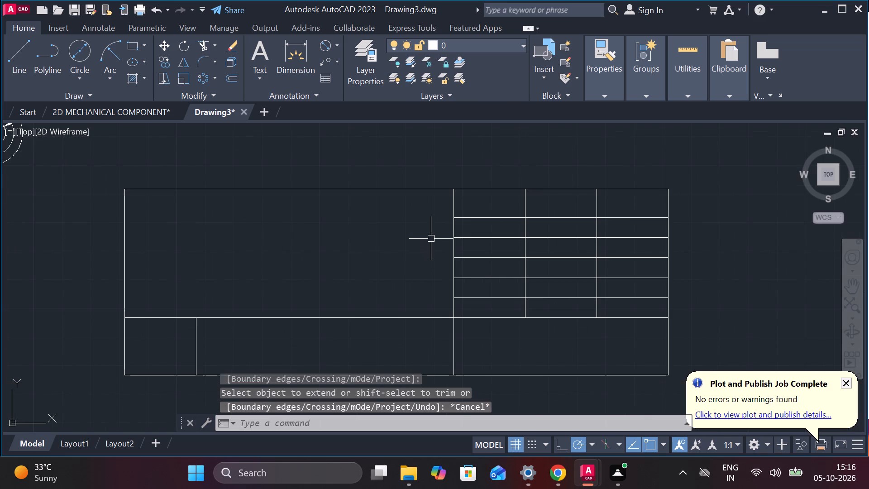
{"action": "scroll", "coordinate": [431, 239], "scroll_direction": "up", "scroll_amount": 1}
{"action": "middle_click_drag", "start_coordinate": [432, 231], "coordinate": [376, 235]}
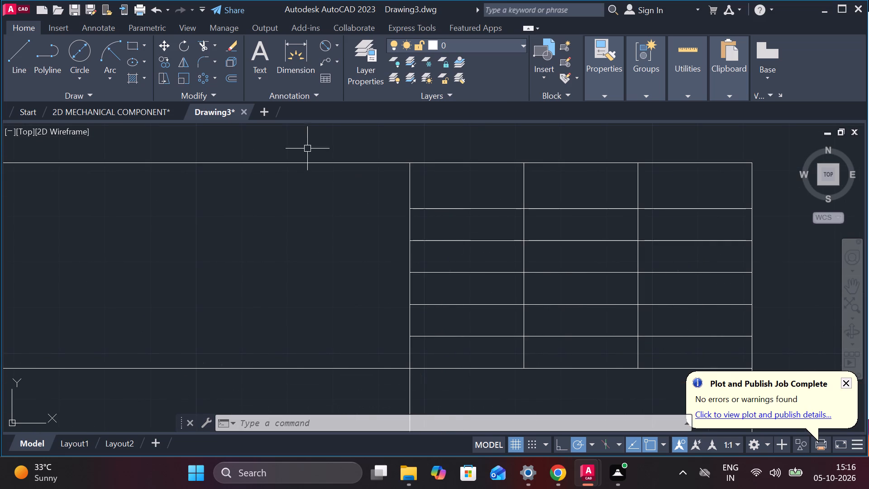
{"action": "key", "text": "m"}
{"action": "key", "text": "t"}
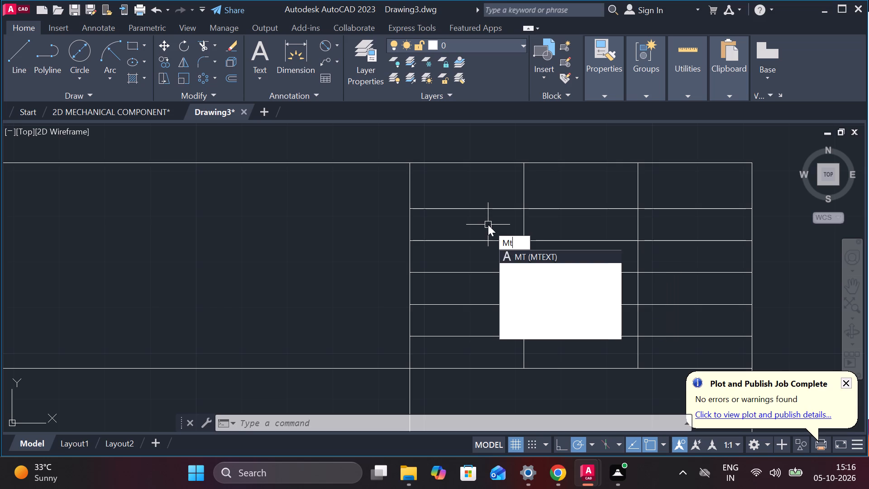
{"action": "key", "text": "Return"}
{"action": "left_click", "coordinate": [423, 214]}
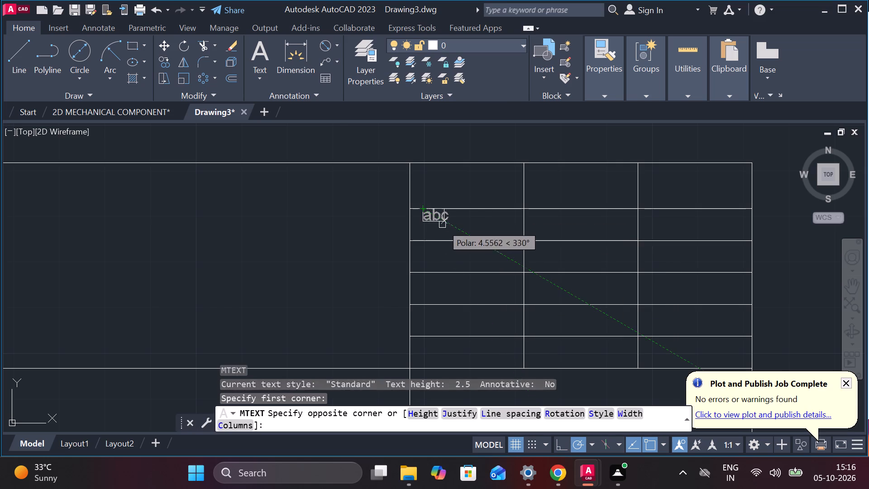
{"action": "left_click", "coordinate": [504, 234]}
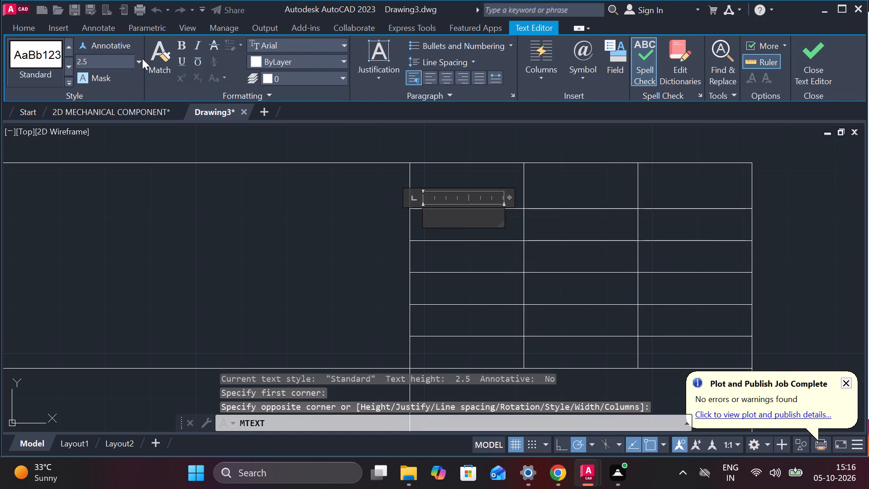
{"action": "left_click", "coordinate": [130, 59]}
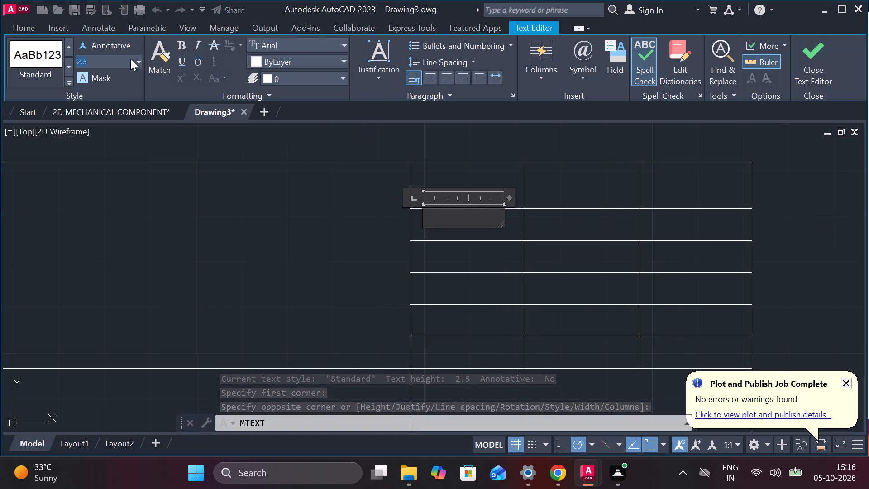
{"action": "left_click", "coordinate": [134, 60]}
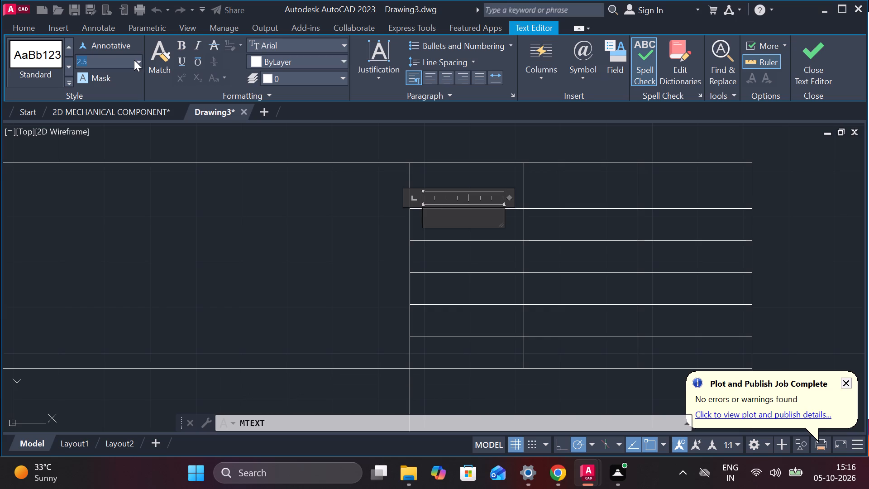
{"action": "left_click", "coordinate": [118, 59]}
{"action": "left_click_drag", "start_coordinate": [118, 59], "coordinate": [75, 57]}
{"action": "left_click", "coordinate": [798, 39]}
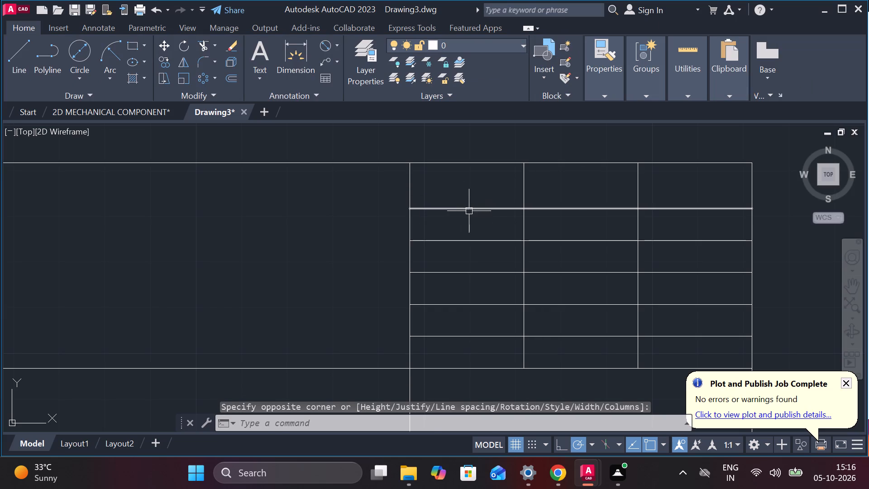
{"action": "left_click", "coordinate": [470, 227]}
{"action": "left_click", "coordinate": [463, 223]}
Add the multiline text DESIGNED in the first column's second cell from the top of the right-hand grid.
{"action": "key", "text": "m"}
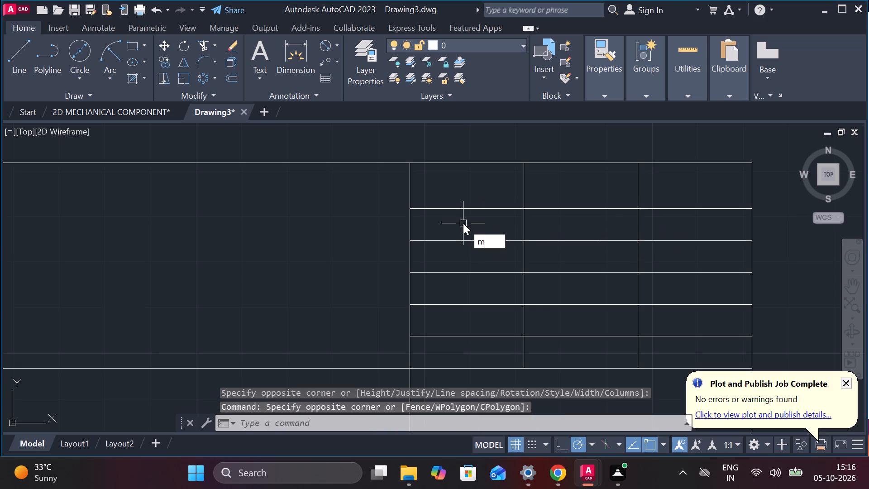
{"action": "key", "text": "t"}
{"action": "key", "text": "Return"}
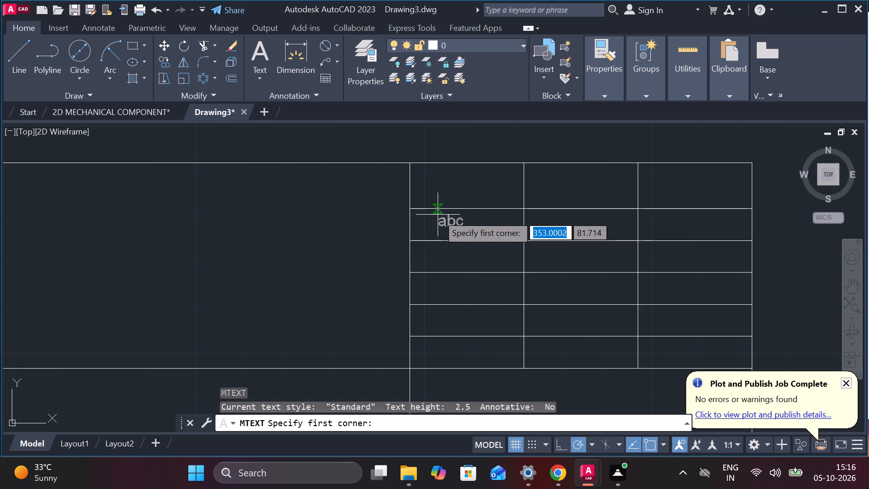
{"action": "scroll", "coordinate": [428, 220], "scroll_direction": "up", "scroll_amount": 3}
{"action": "left_click", "coordinate": [398, 217]}
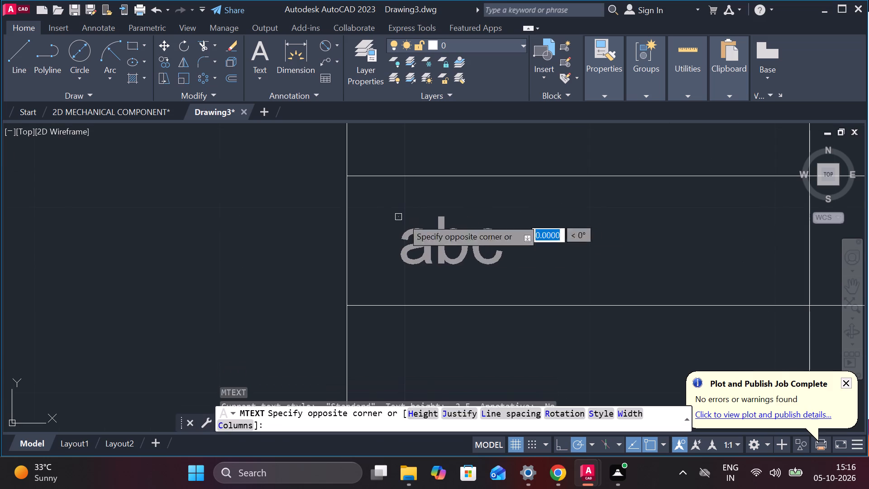
{"action": "left_click", "coordinate": [694, 265]}
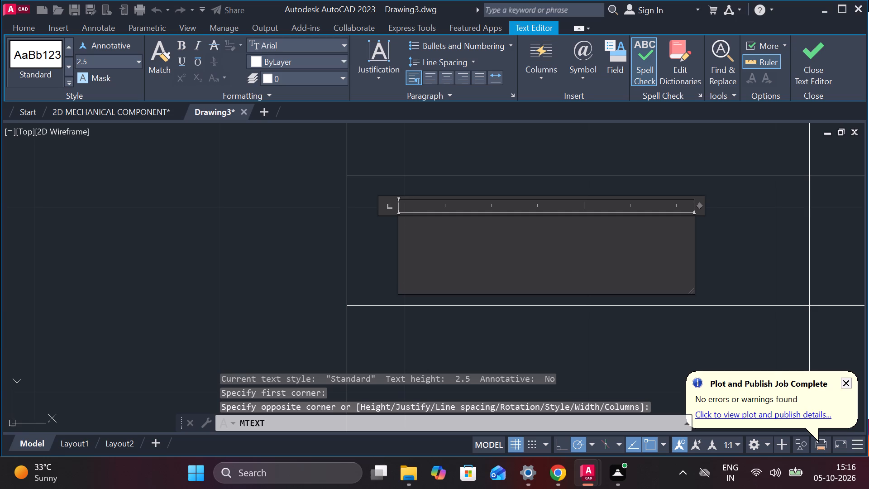
{"action": "type", "text": "de"}
{"action": "key", "text": "BackSpace"}
{"action": "key", "text": "BackSpace"}
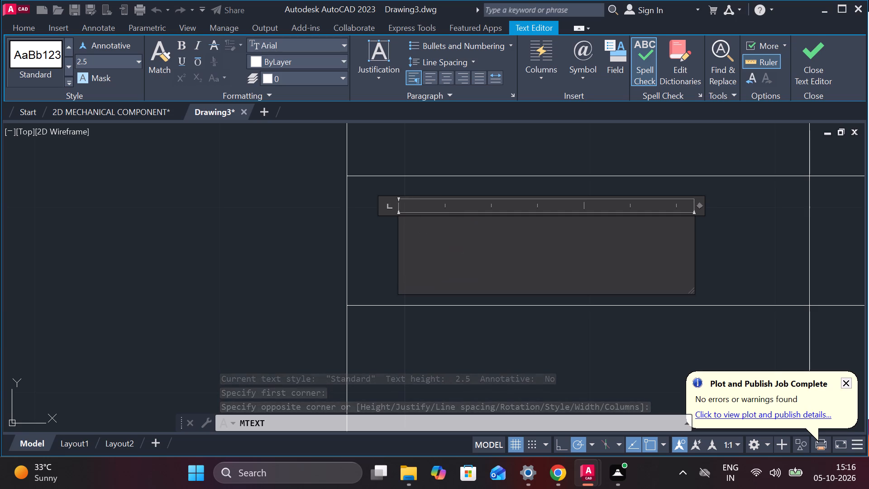
{"action": "type", "text": "DESI"}
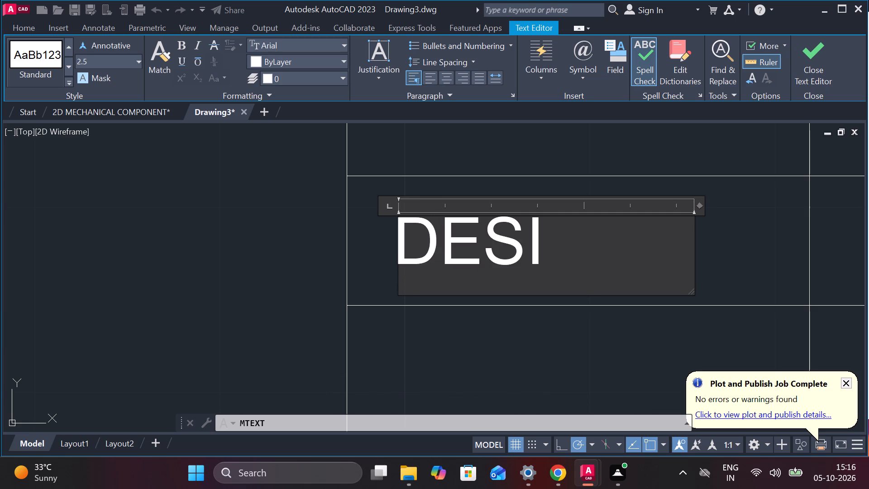
{"action": "type", "text": "GNED"}
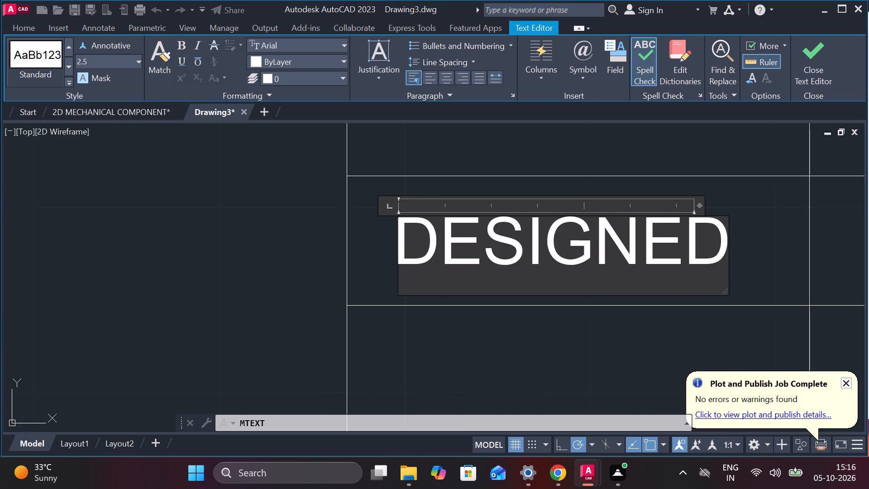
{"action": "scroll", "coordinate": [599, 235], "scroll_direction": "down", "scroll_amount": 3}
{"action": "left_click", "coordinate": [800, 62]}
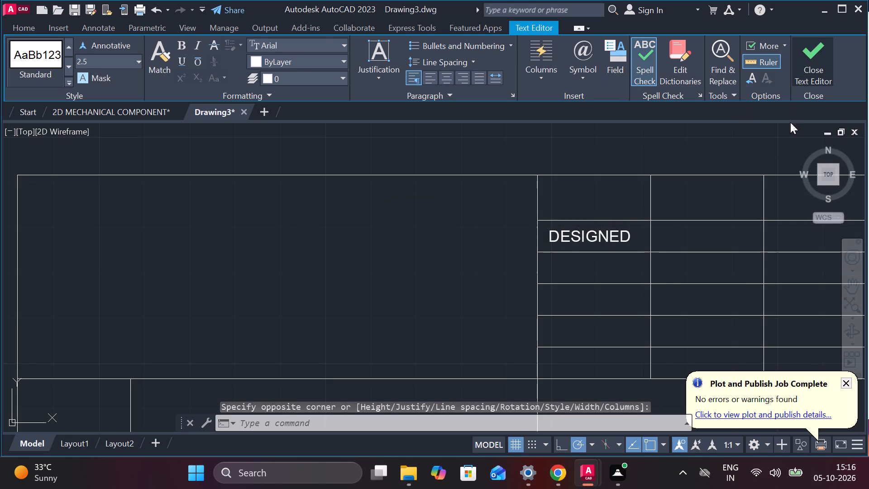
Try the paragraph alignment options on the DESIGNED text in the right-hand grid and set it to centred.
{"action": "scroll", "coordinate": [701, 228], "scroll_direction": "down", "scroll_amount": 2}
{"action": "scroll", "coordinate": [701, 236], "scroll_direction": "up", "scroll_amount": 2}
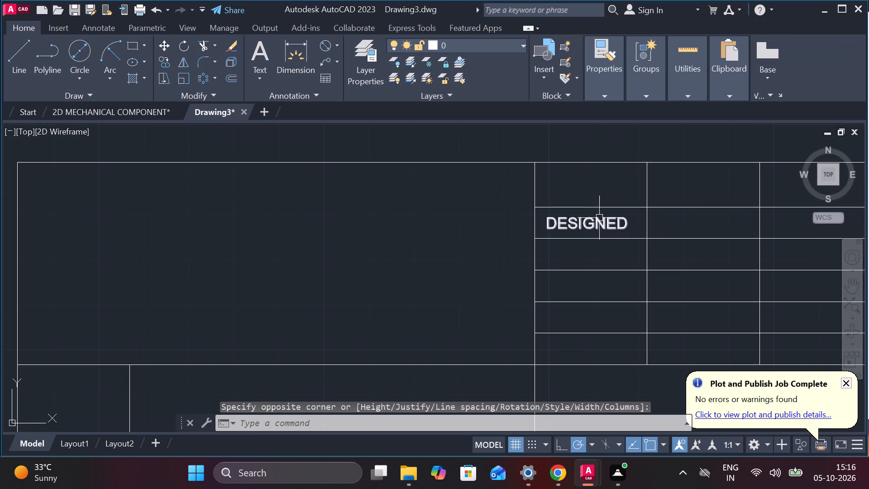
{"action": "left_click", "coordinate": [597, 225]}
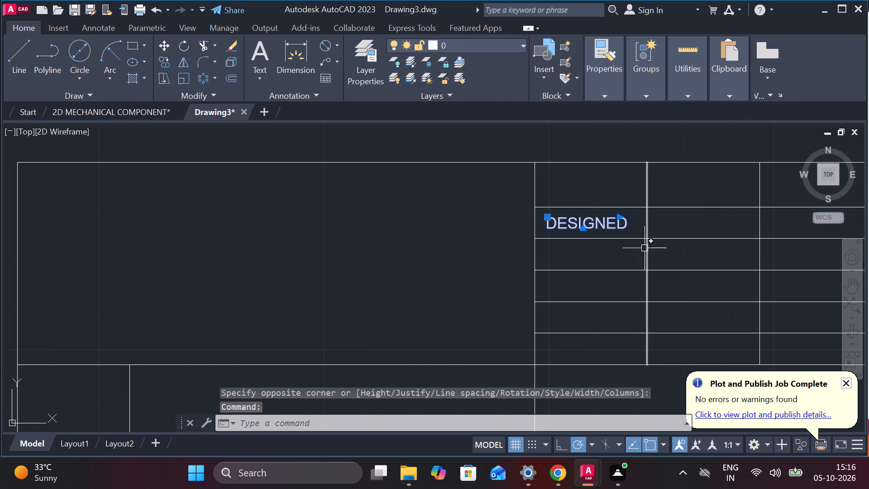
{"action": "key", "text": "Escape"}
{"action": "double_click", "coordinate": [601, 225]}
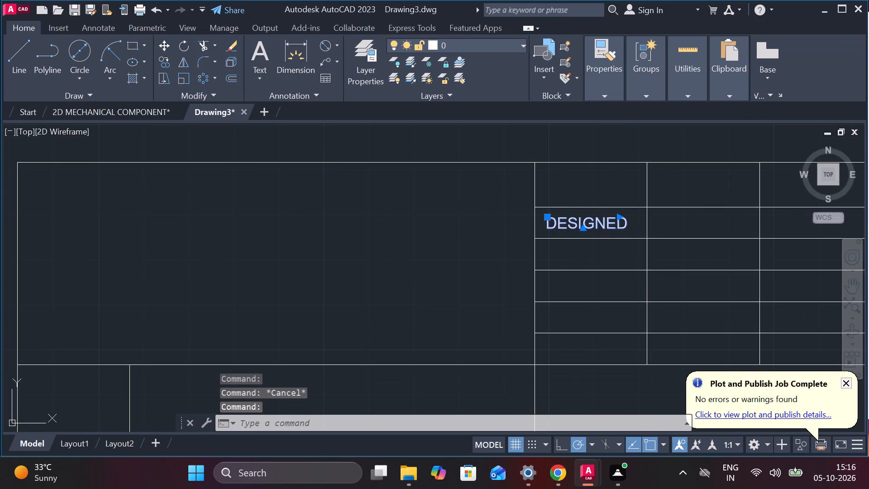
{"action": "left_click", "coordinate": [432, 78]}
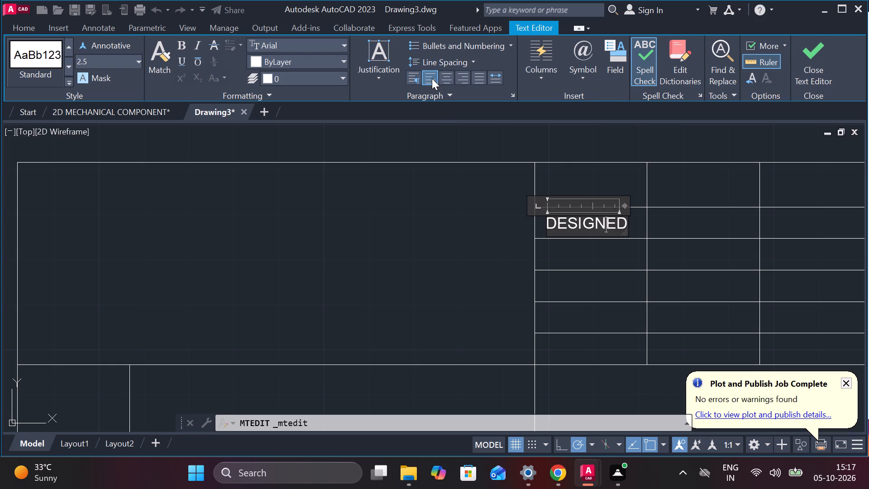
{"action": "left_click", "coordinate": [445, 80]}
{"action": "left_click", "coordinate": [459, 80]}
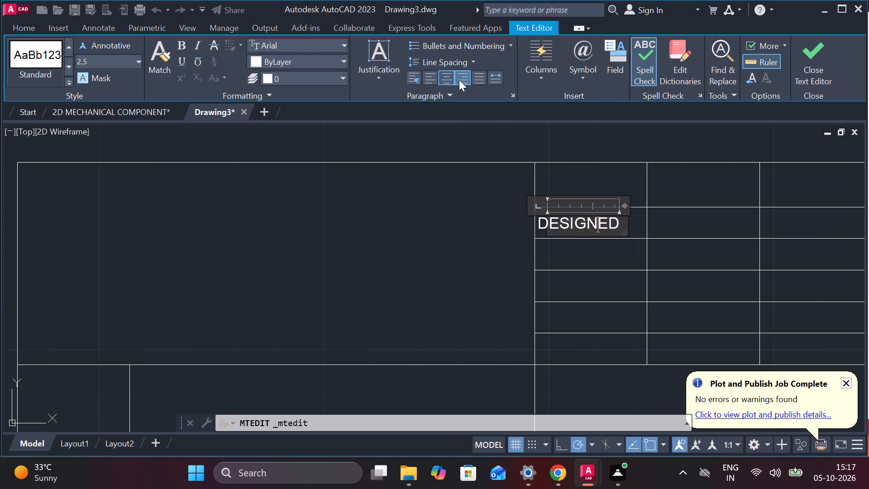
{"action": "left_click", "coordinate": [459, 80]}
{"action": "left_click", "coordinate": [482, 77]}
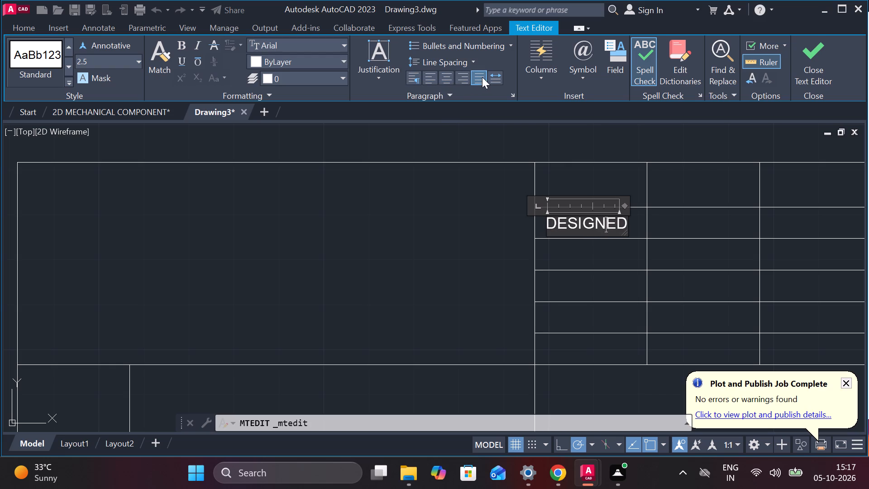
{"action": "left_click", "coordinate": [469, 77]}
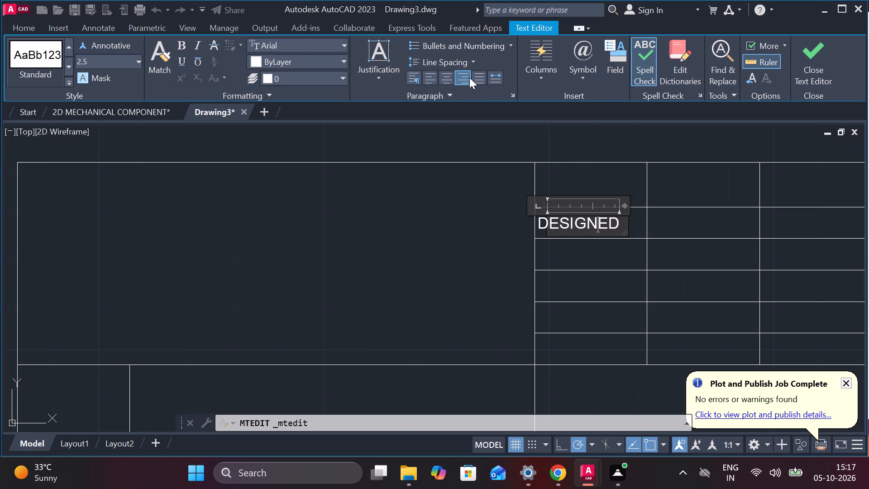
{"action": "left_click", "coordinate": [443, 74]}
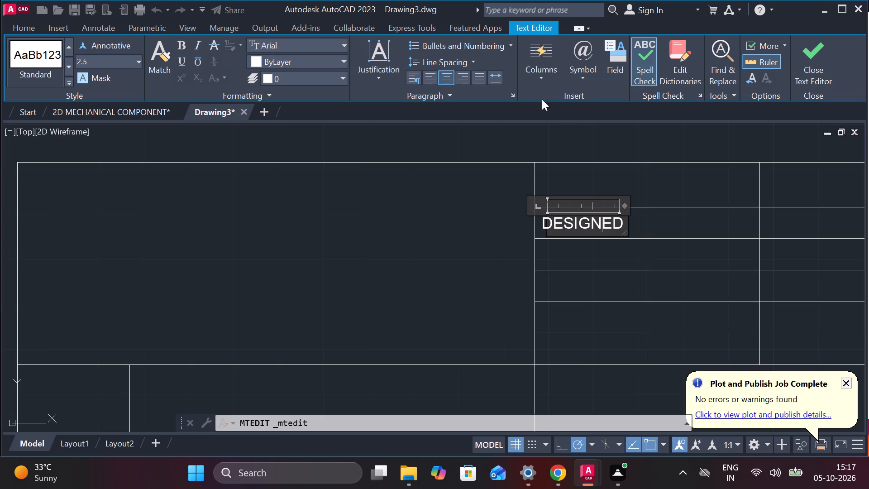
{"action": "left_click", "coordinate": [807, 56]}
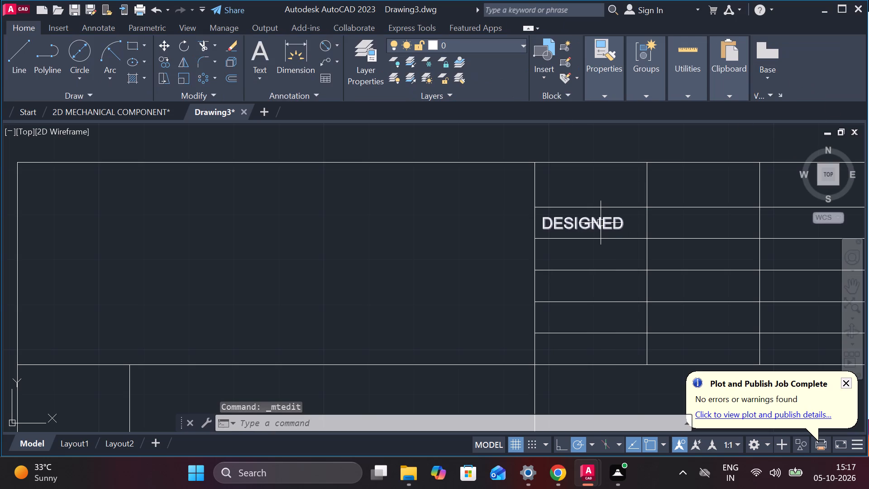
Set the paragraph alignment of the DESIGNED text to left.
{"action": "left_click", "coordinate": [601, 223]}
{"action": "scroll", "coordinate": [568, 224], "scroll_direction": "up", "scroll_amount": 2}
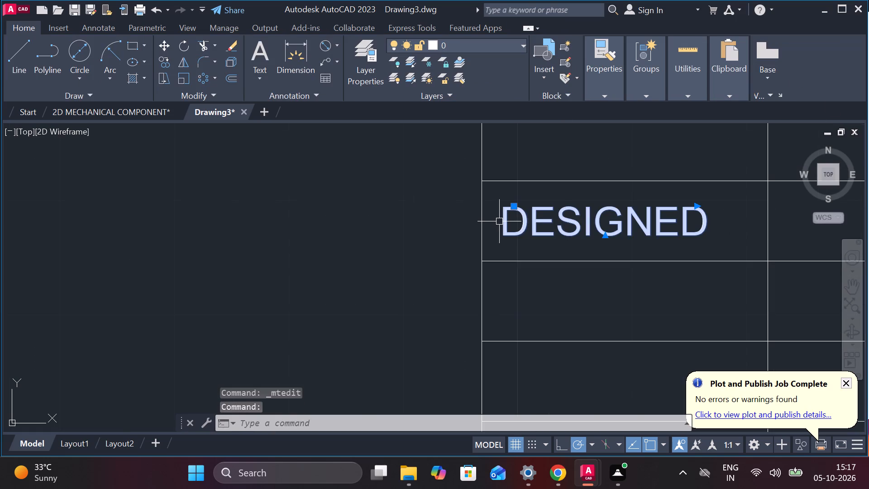
{"action": "left_click", "coordinate": [501, 220]}
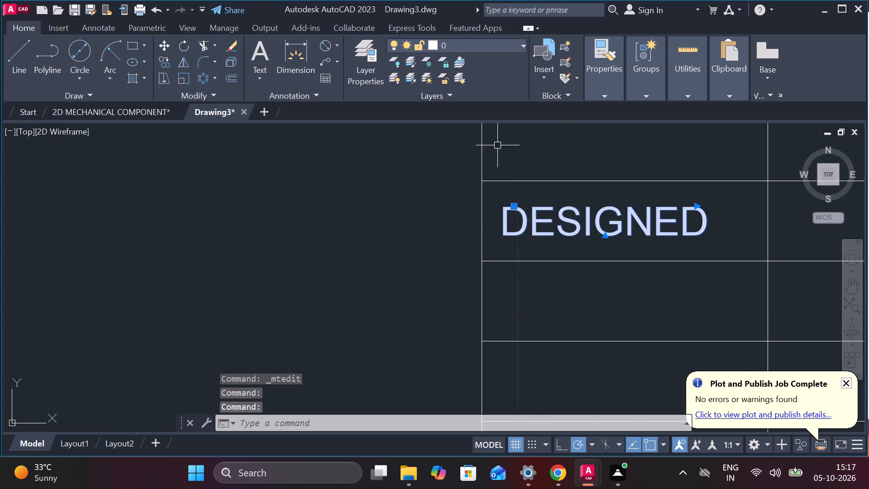
{"action": "triple_click", "coordinate": [580, 225]}
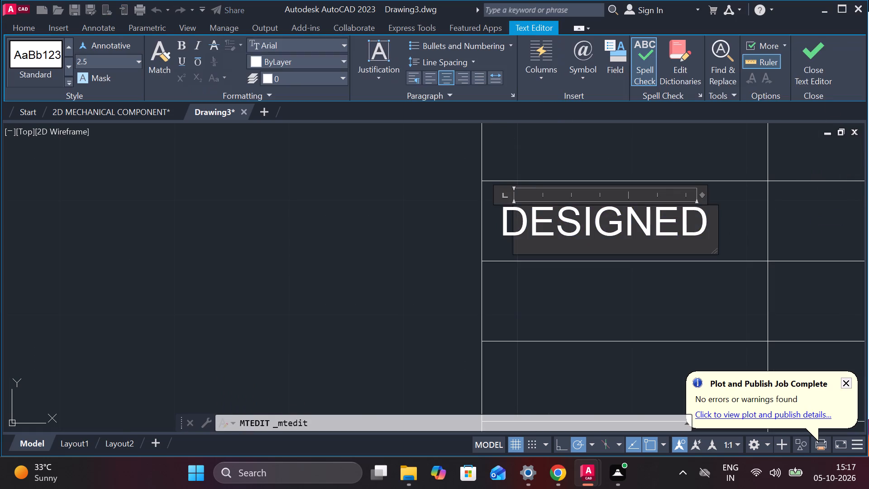
{"action": "left_click", "coordinate": [520, 229]}
{"action": "key", "text": "Left"}
{"action": "key", "text": "Left"}
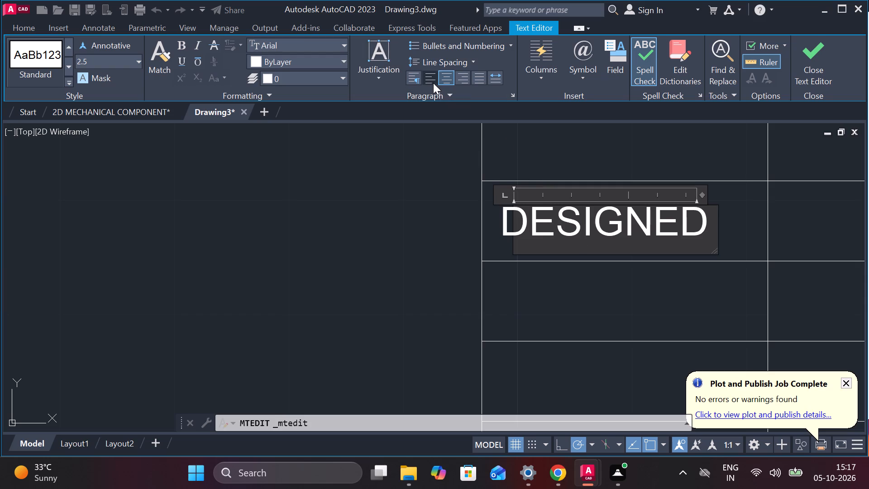
{"action": "left_click", "coordinate": [433, 83]}
{"action": "left_click", "coordinate": [433, 83]}
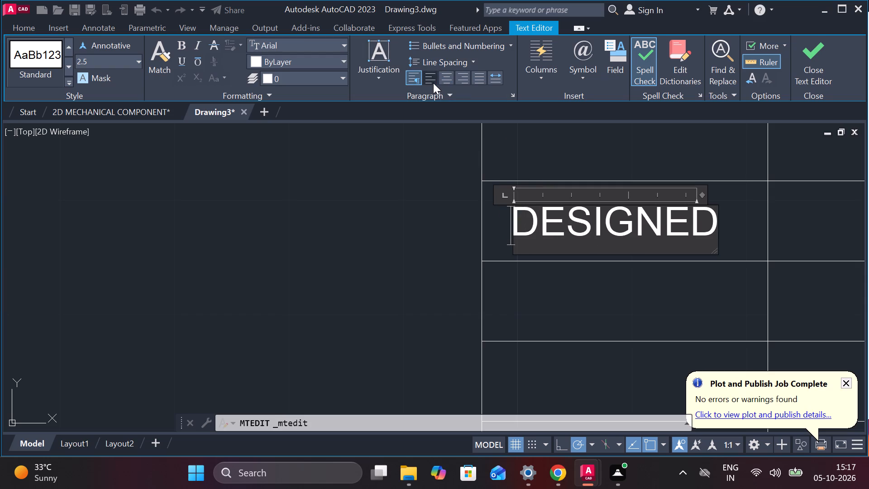
{"action": "left_click", "coordinate": [439, 77]}
{"action": "left_click", "coordinate": [434, 77]}
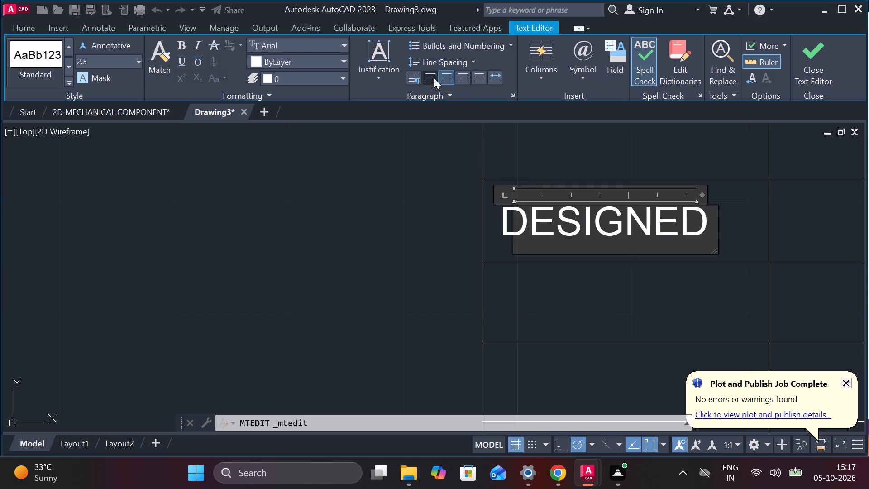
{"action": "left_click", "coordinate": [826, 49]}
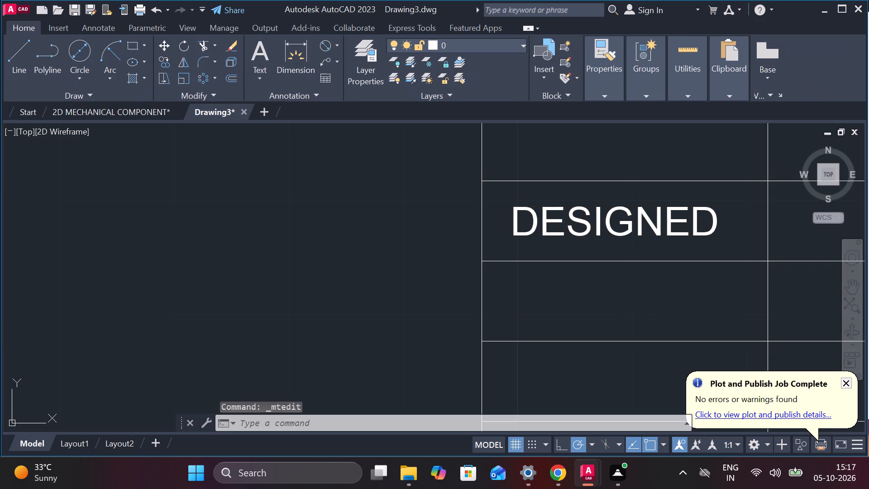
Paste copies of the DESIGNED text into the first column's third and fourth cells, vertically aligned and about 7 apart.
{"action": "scroll", "coordinate": [667, 225], "scroll_direction": "down", "scroll_amount": 2}
{"action": "left_click", "coordinate": [649, 225]}
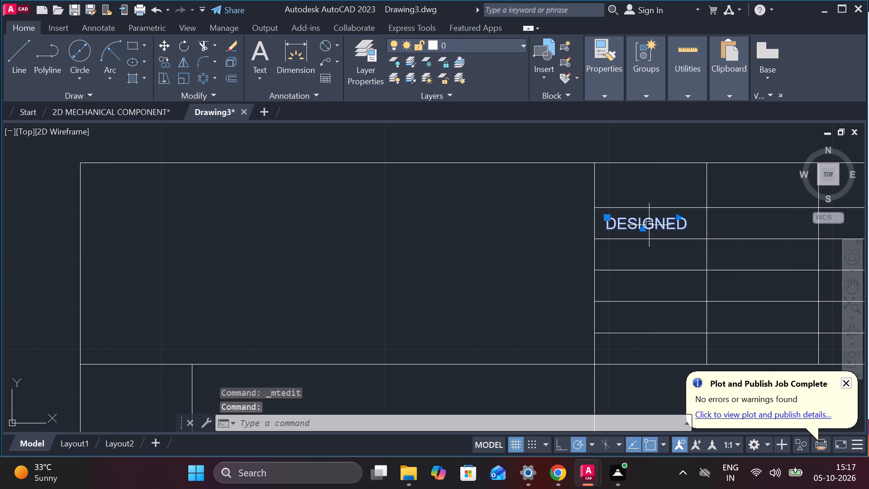
{"action": "key", "text": "ctrl+c"}
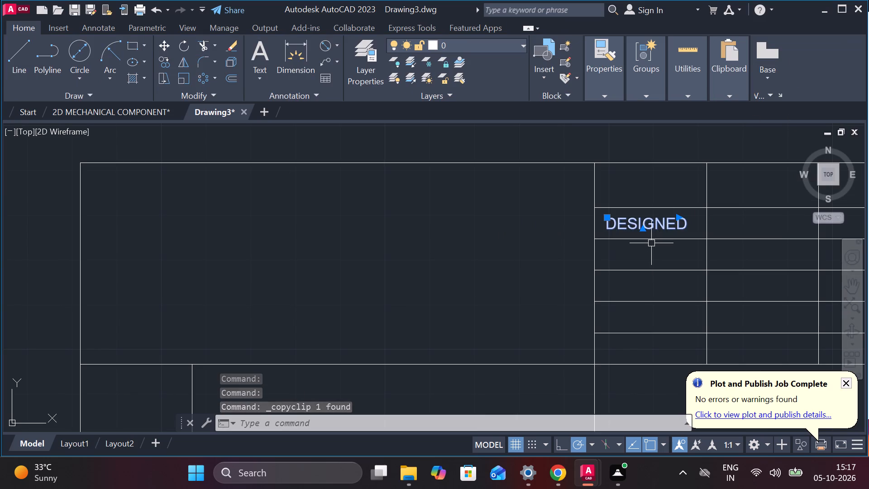
{"action": "key", "text": "ctrl+v"}
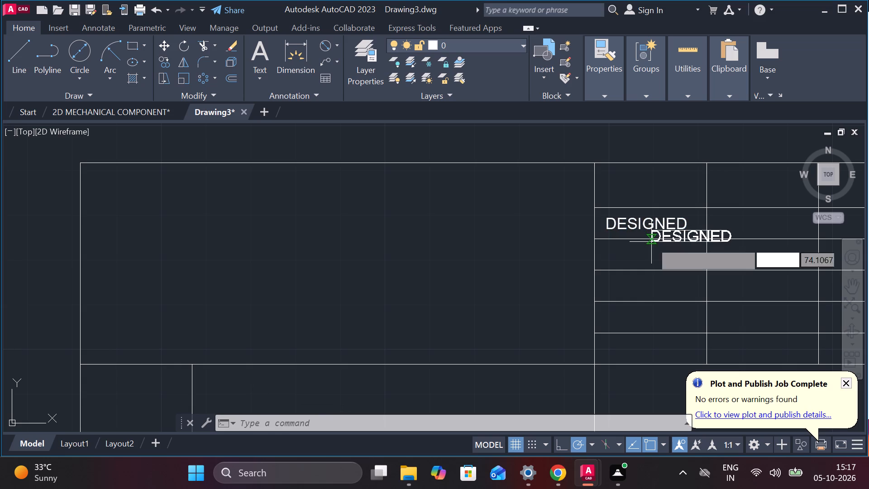
{"action": "scroll", "coordinate": [607, 245], "scroll_direction": "up", "scroll_amount": 1}
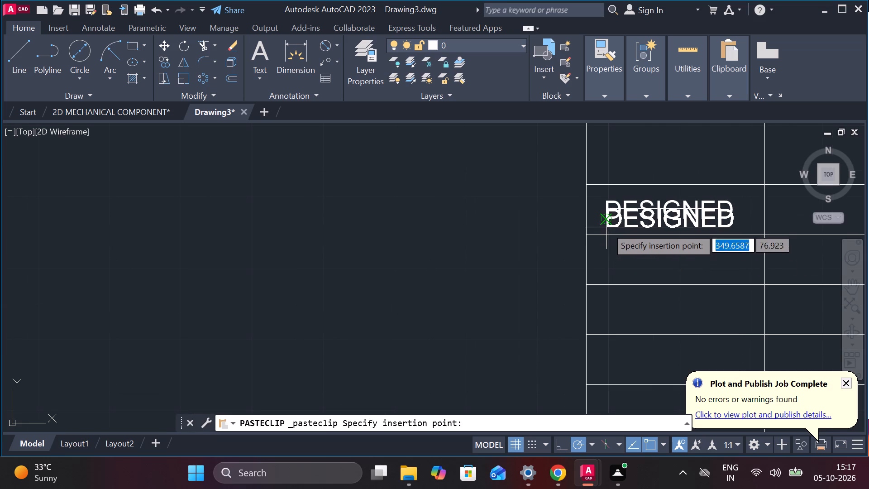
{"action": "left_click", "coordinate": [607, 267]}
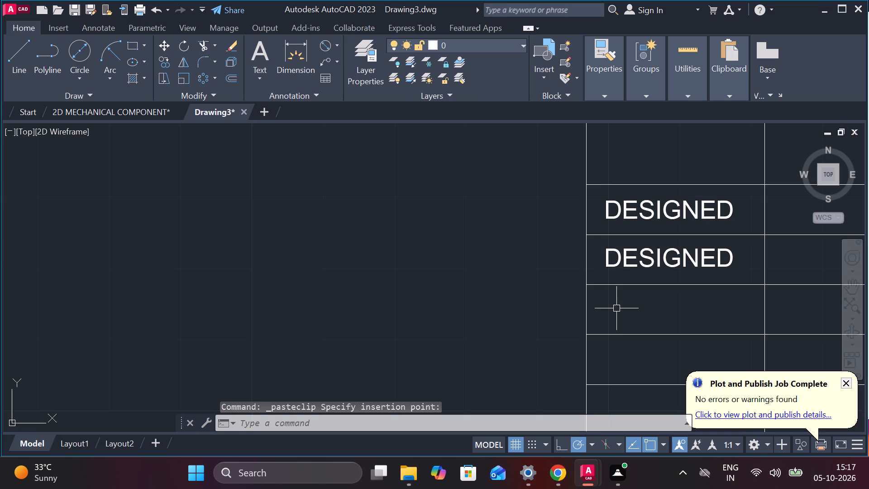
{"action": "key", "text": "ctrl+c"}
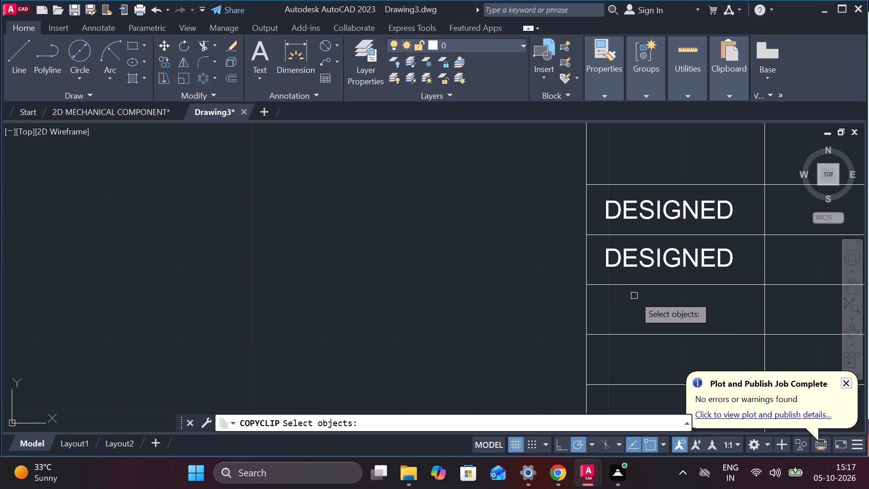
{"action": "key", "text": "ctrl+v"}
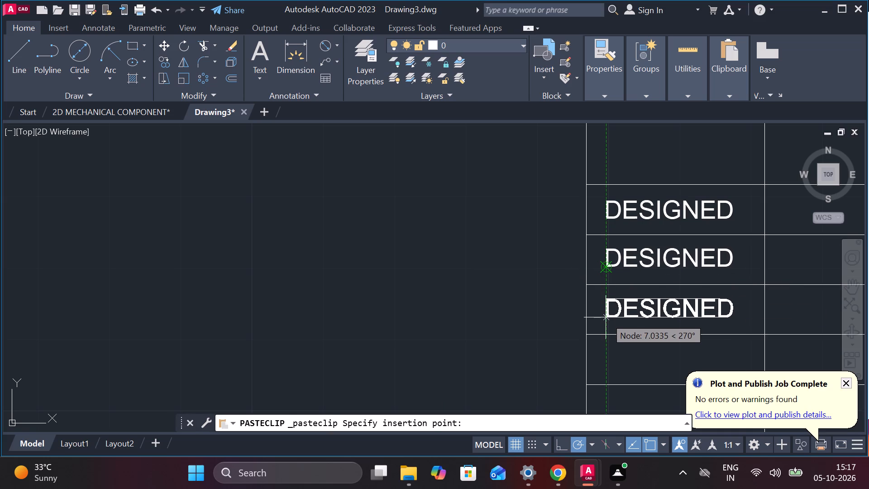
{"action": "left_click", "coordinate": [606, 315]}
Paste DESIGNED into the first column's fifth and sixth cells, aligned with the labels above and about 7 apart.
{"action": "scroll", "coordinate": [629, 308], "scroll_direction": "down", "scroll_amount": 1}
{"action": "middle_click_drag", "start_coordinate": [558, 316], "coordinate": [449, 233]}
{"action": "key", "text": "ctrl+v"}
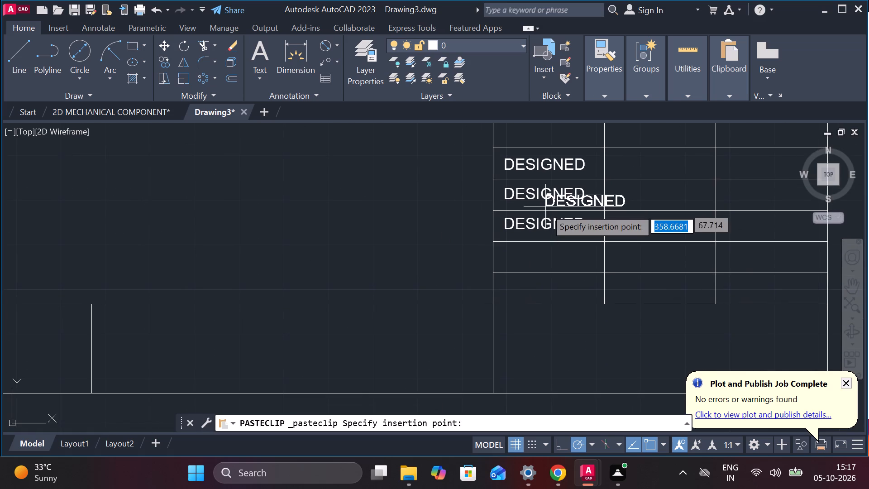
{"action": "scroll", "coordinate": [528, 221], "scroll_direction": "up", "scroll_amount": 4}
{"action": "scroll", "coordinate": [408, 288], "scroll_direction": "down", "scroll_amount": 3}
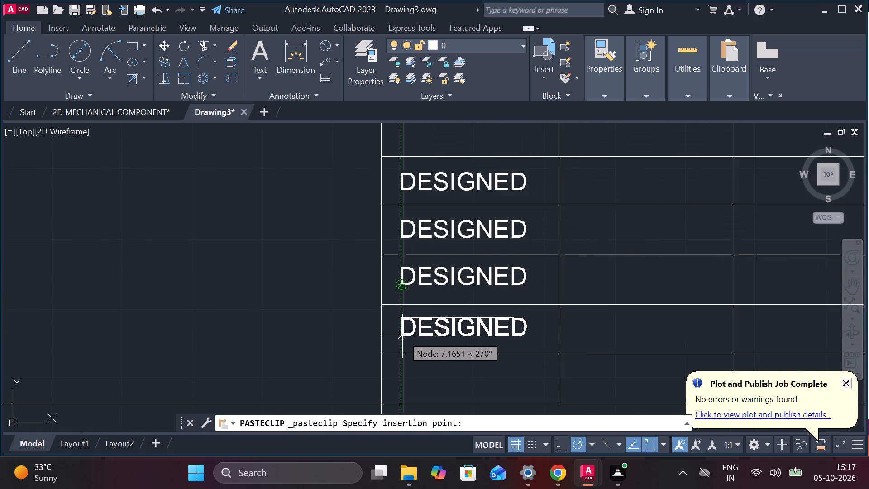
{"action": "left_click", "coordinate": [402, 336]}
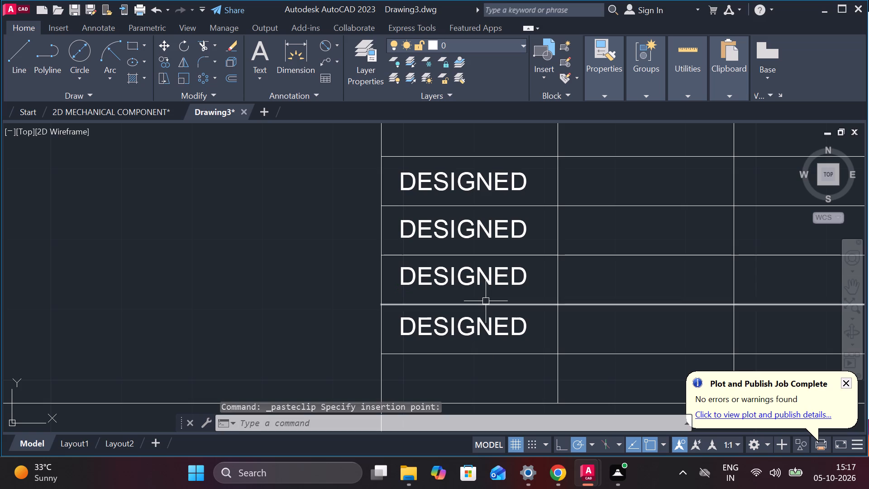
{"action": "scroll", "coordinate": [486, 301], "scroll_direction": "down", "scroll_amount": 1}
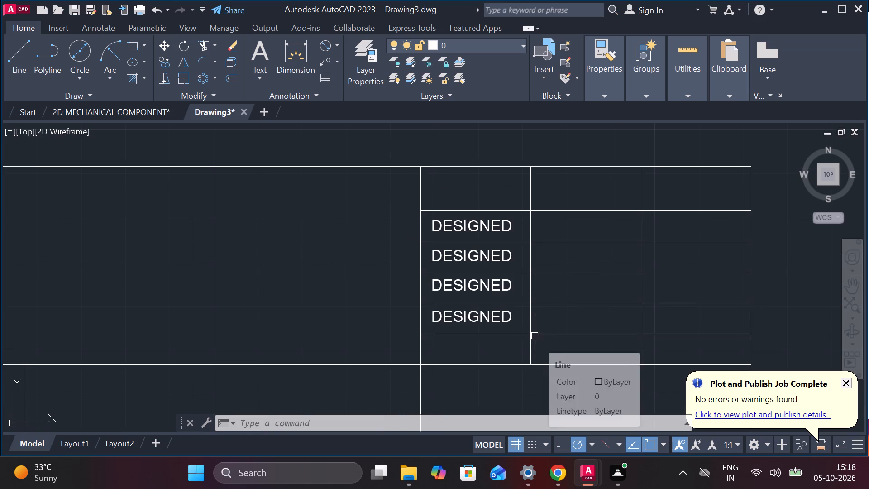
{"action": "key", "text": "ctrl+v"}
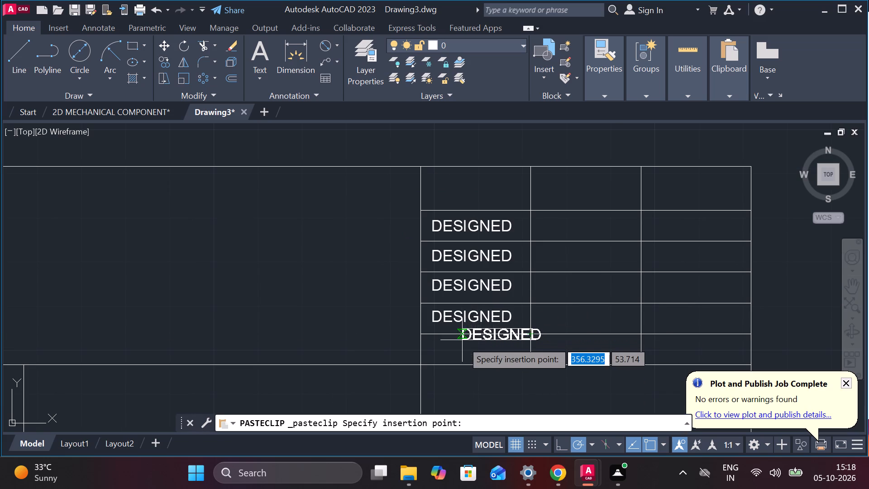
{"action": "scroll", "coordinate": [462, 341], "scroll_direction": "up", "scroll_amount": 1}
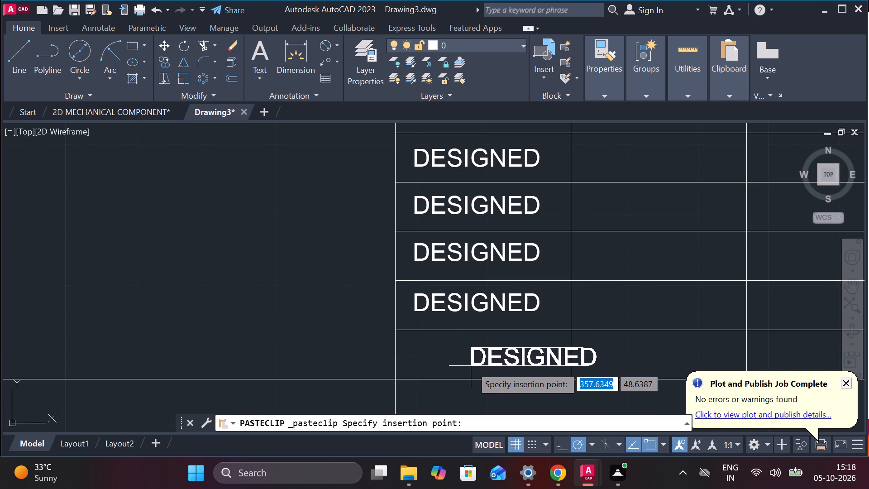
{"action": "scroll", "coordinate": [439, 364], "scroll_direction": "down", "scroll_amount": 2}
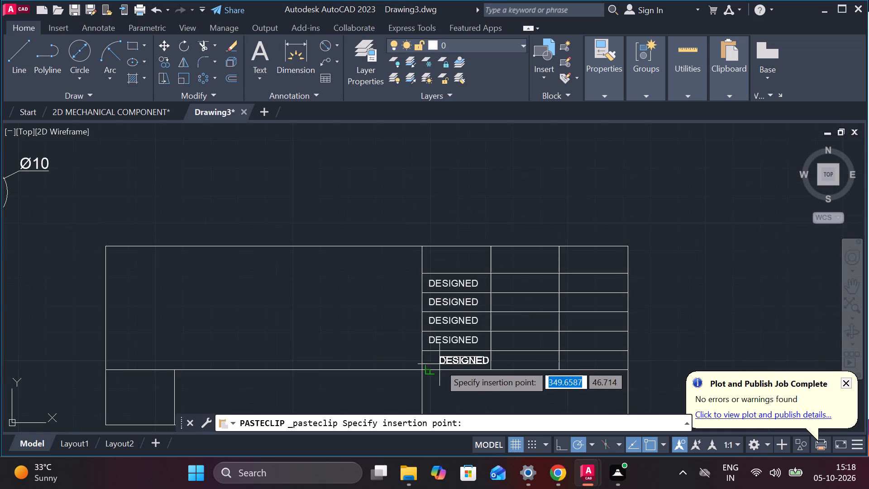
{"action": "middle_click_drag", "start_coordinate": [439, 364], "coordinate": [471, 306]}
{"action": "scroll", "coordinate": [471, 299], "scroll_direction": "up", "scroll_amount": 2}
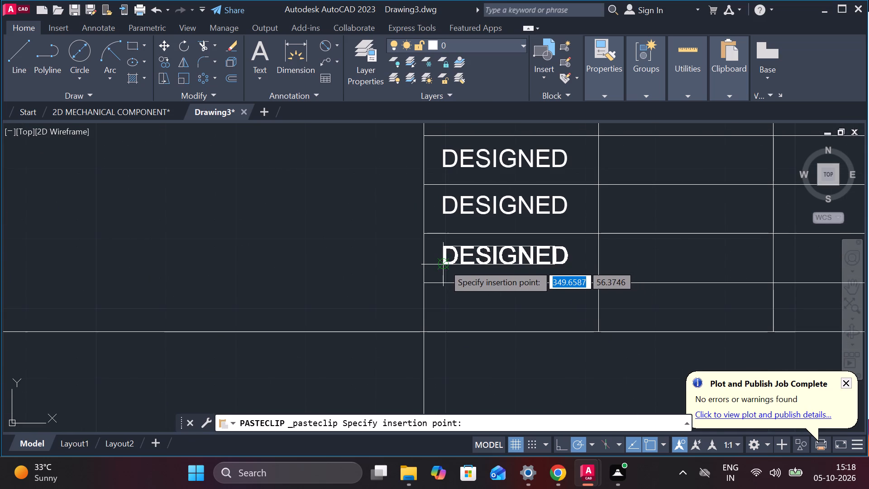
{"action": "left_click", "coordinate": [438, 313]}
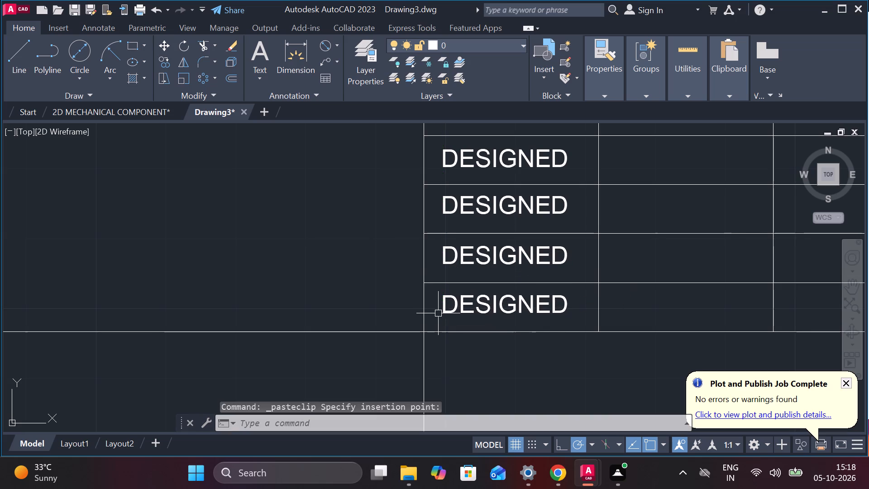
Paste two copies of the DESIGNED text into the large cell below the right-hand grid, one near its upper-left corner and one at lower right.
{"action": "scroll", "coordinate": [523, 295], "scroll_direction": "down", "scroll_amount": 2}
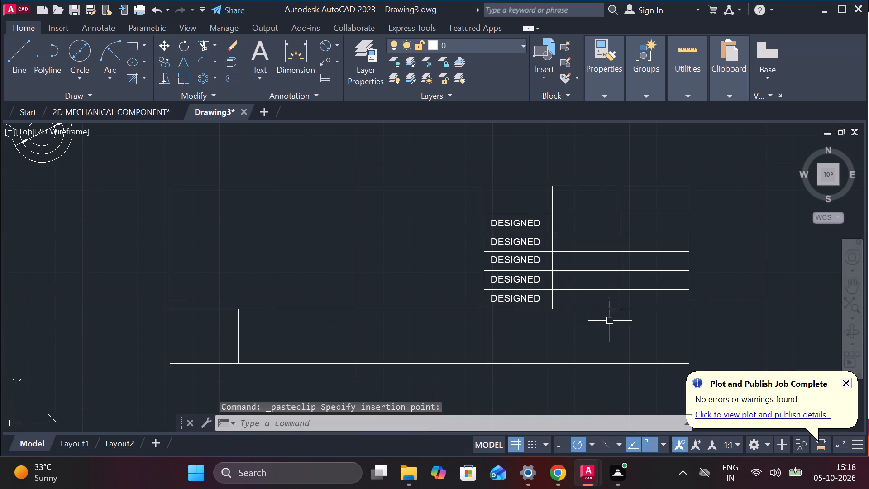
{"action": "scroll", "coordinate": [600, 324], "scroll_direction": "up", "scroll_amount": 1}
{"action": "middle_click_drag", "start_coordinate": [600, 324], "coordinate": [548, 321]}
{"action": "key", "text": "ctrl+v"}
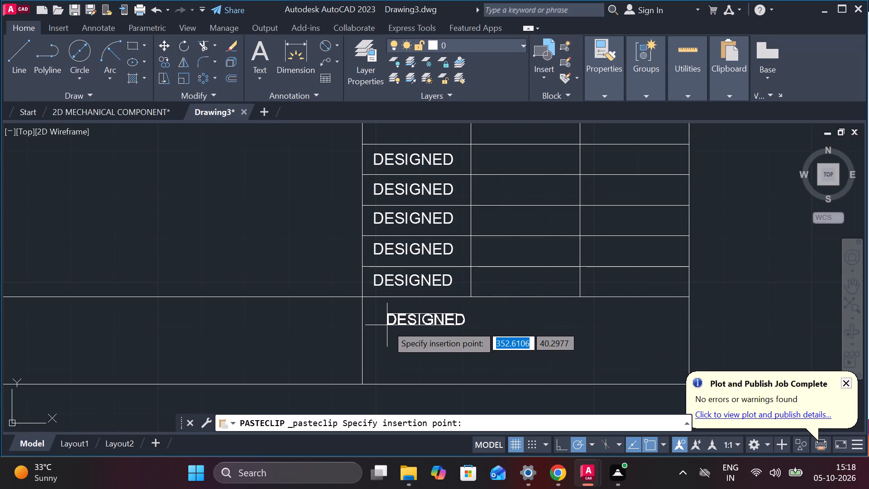
{"action": "scroll", "coordinate": [387, 325], "scroll_direction": "up", "scroll_amount": 1}
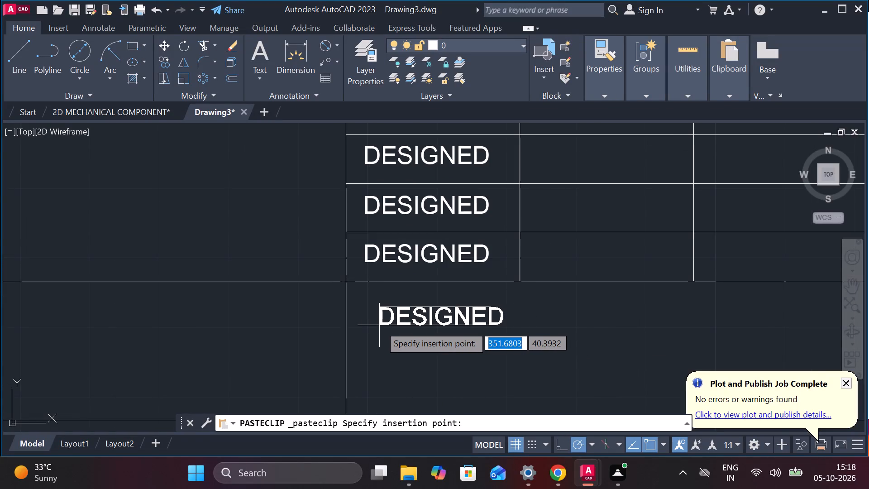
{"action": "left_click", "coordinate": [379, 325]}
{"action": "scroll", "coordinate": [417, 325], "scroll_direction": "down", "scroll_amount": 2}
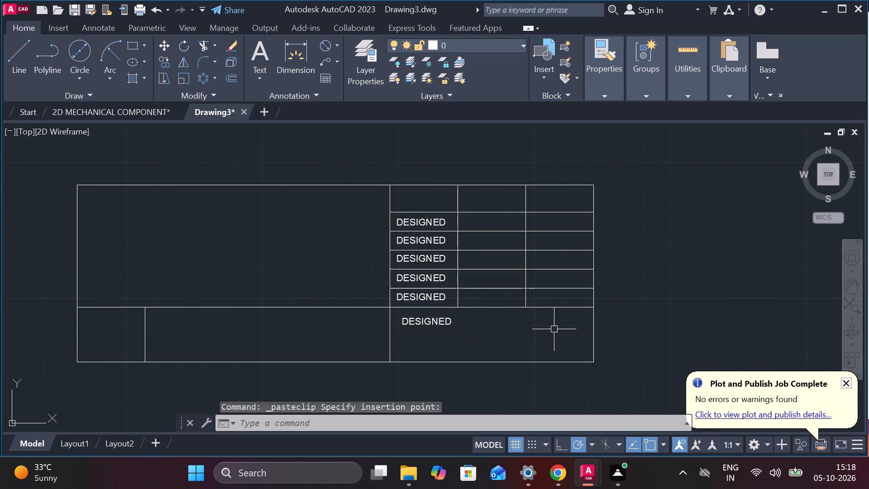
{"action": "key", "text": "ctrl+v"}
{"action": "scroll", "coordinate": [537, 335], "scroll_direction": "up", "scroll_amount": 2}
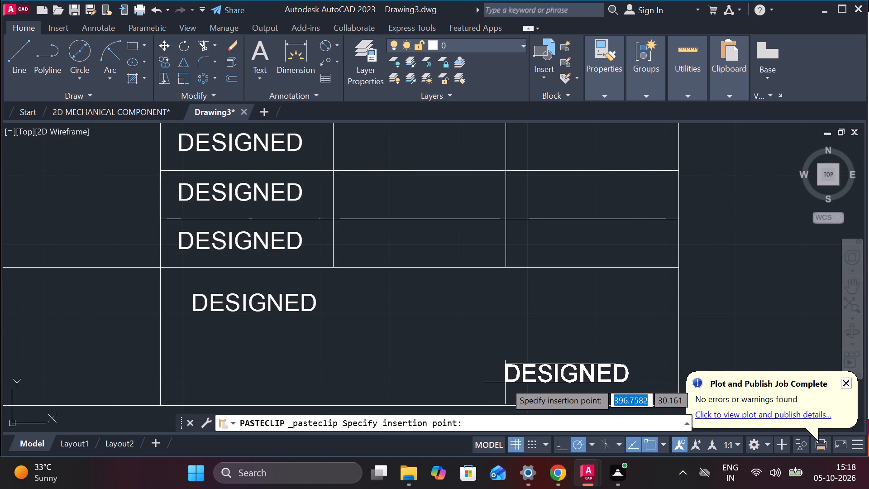
{"action": "left_click", "coordinate": [482, 382]}
Paste copies of the DESIGNED text into the second and third cells of the right-hand grid's top row.
{"action": "scroll", "coordinate": [463, 306], "scroll_direction": "down", "scroll_amount": 1}
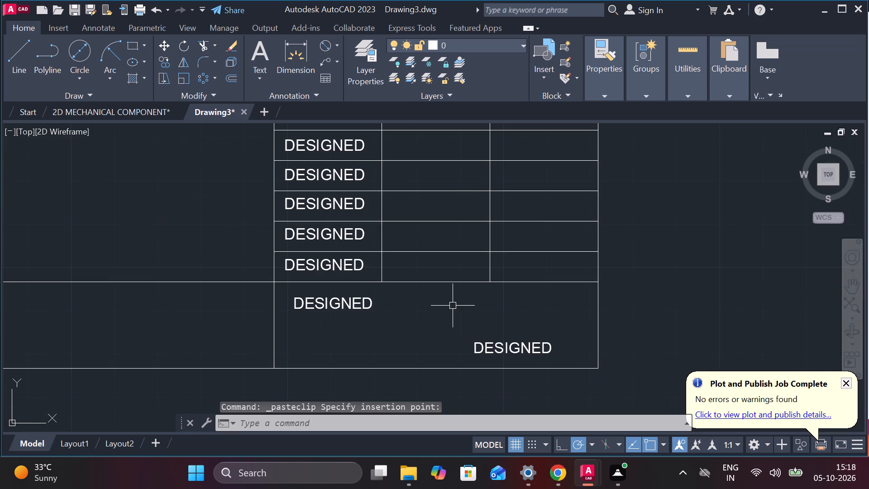
{"action": "middle_click_drag", "start_coordinate": [452, 305], "coordinate": [560, 347]}
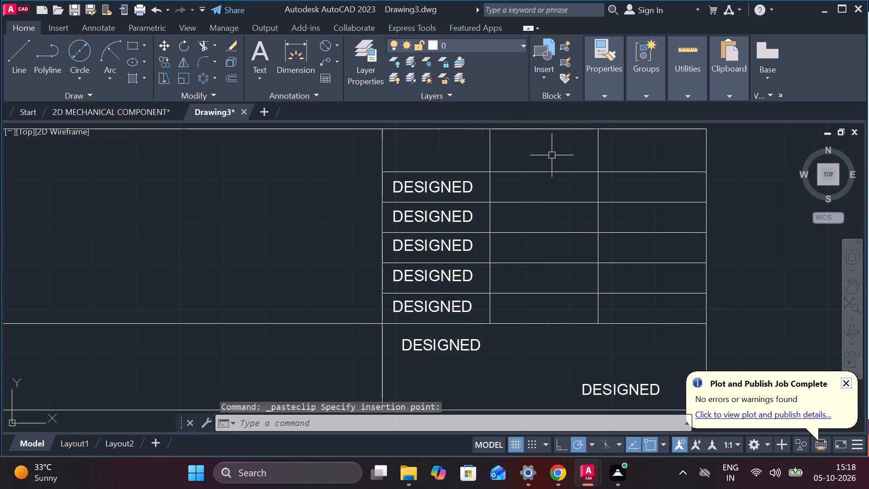
{"action": "key", "text": "ctrl+v"}
{"action": "scroll", "coordinate": [502, 162], "scroll_direction": "up", "scroll_amount": 1}
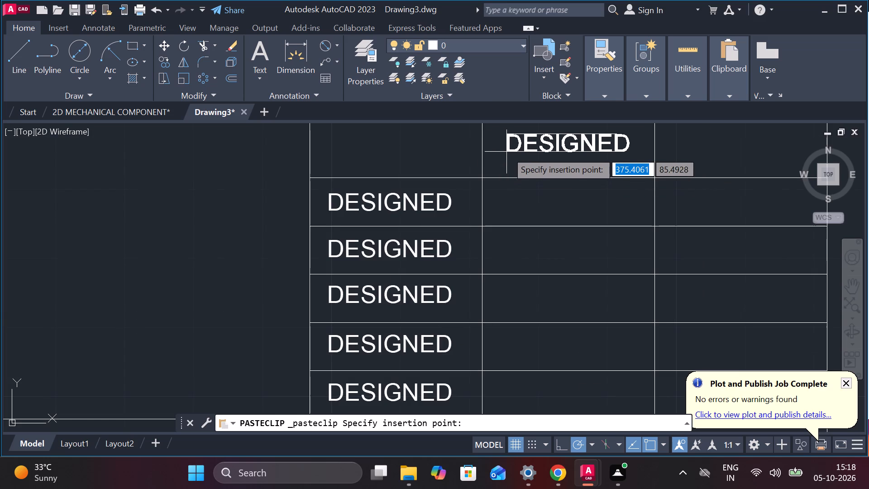
{"action": "left_click", "coordinate": [506, 149]}
{"action": "key", "text": "ctrl+v"}
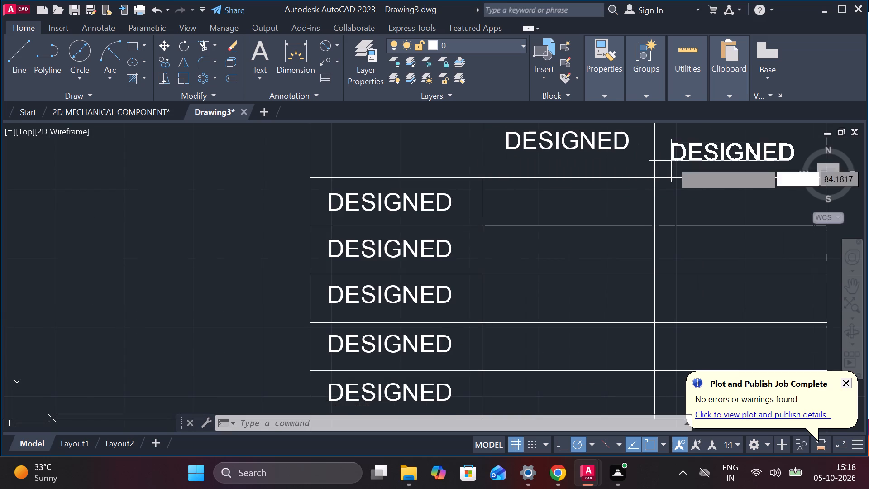
{"action": "middle_click_drag", "start_coordinate": [688, 144], "coordinate": [594, 195]}
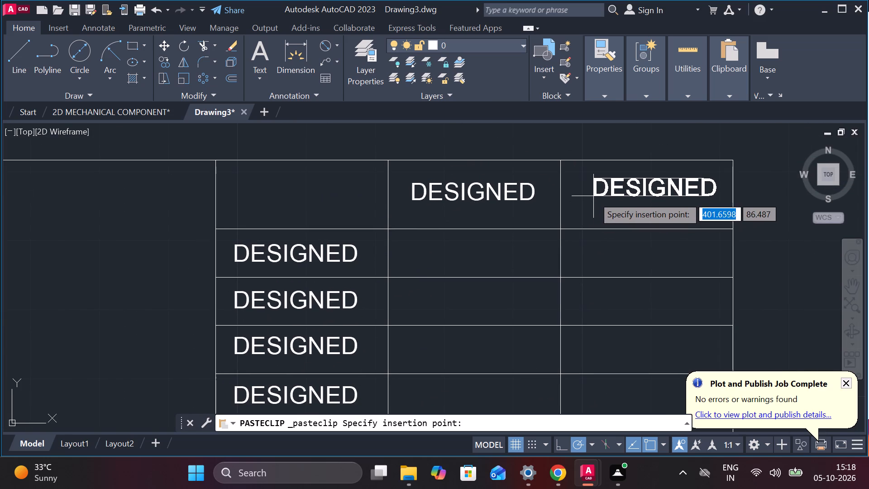
{"action": "left_click", "coordinate": [587, 199]}
Paste copies of the DESIGNED text into the title block's small bottom-left cell and the upper-left area of the long cell beside it.
{"action": "scroll", "coordinate": [646, 187], "scroll_direction": "down", "scroll_amount": 3}
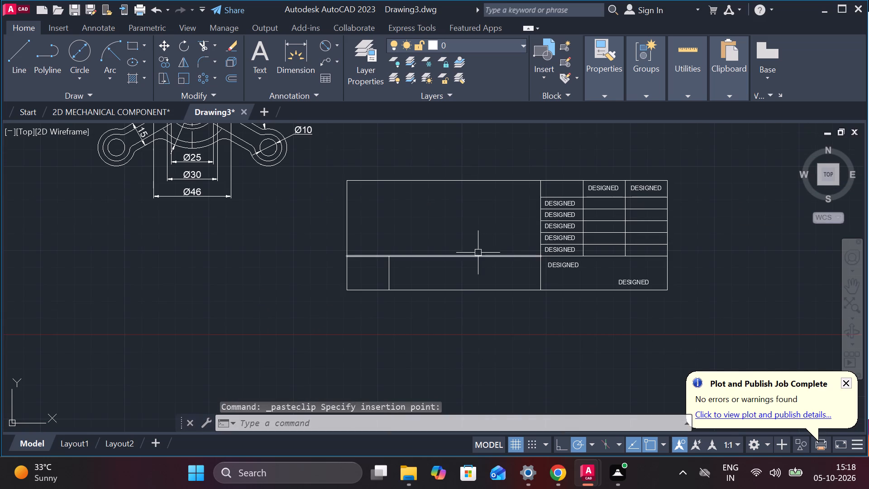
{"action": "scroll", "coordinate": [384, 283], "scroll_direction": "up", "scroll_amount": 2}
{"action": "key", "text": "ctrl+v"}
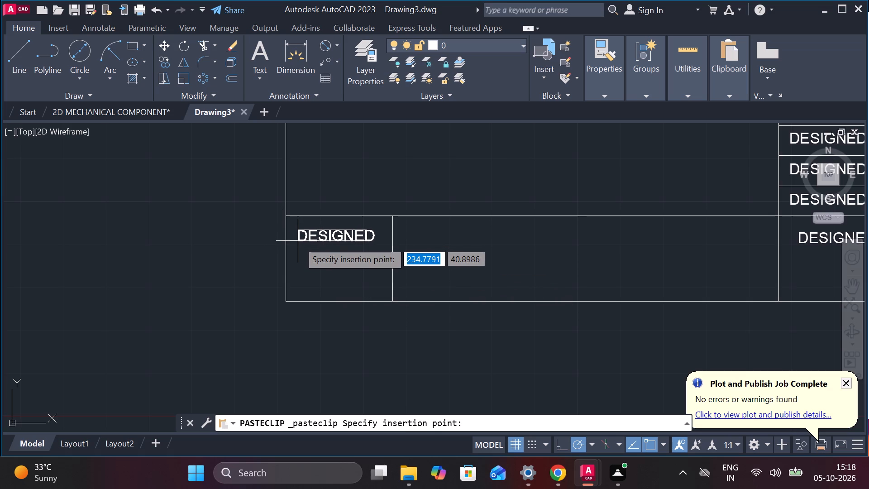
{"action": "left_click", "coordinate": [298, 241]}
{"action": "scroll", "coordinate": [459, 266], "scroll_direction": "down", "scroll_amount": 2}
{"action": "scroll", "coordinate": [415, 288], "scroll_direction": "up", "scroll_amount": 2}
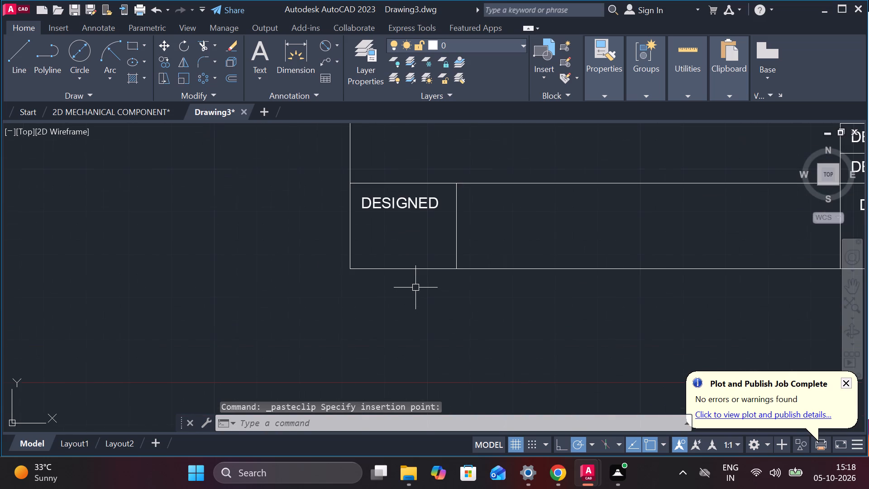
{"action": "scroll", "coordinate": [441, 265], "scroll_direction": "down", "scroll_amount": 1}
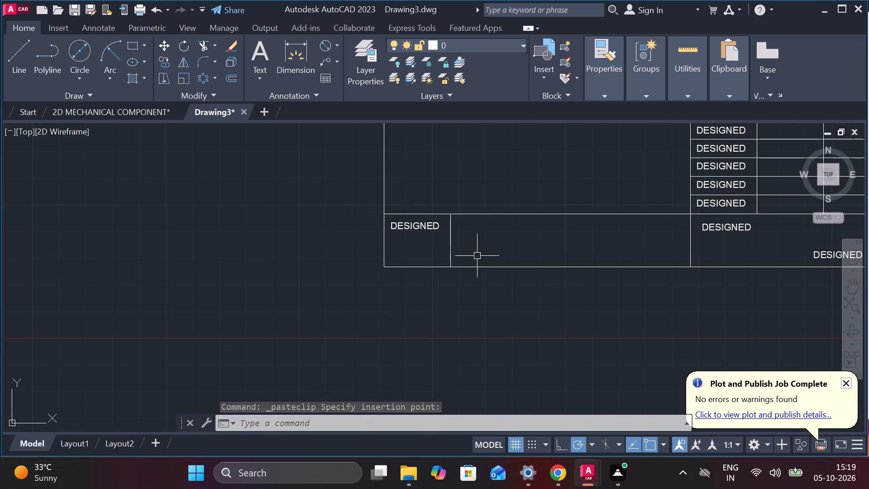
{"action": "key", "text": "ctrl+v"}
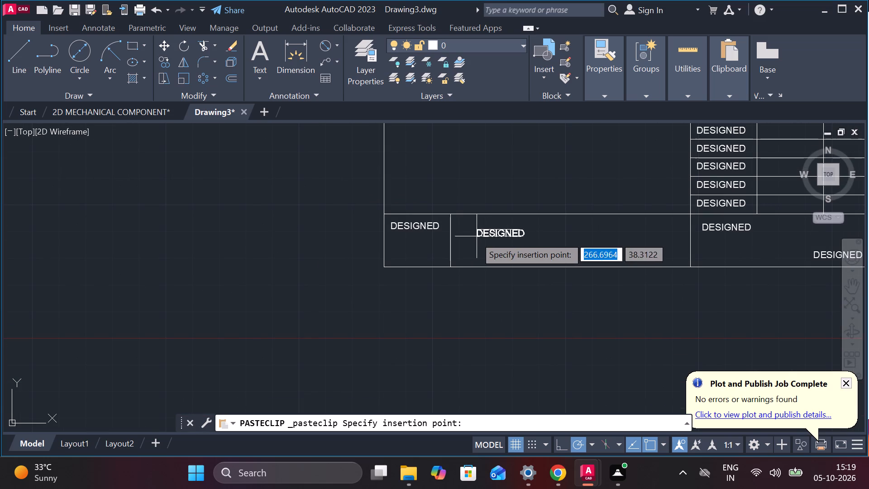
{"action": "scroll", "coordinate": [459, 230], "scroll_direction": "up", "scroll_amount": 2}
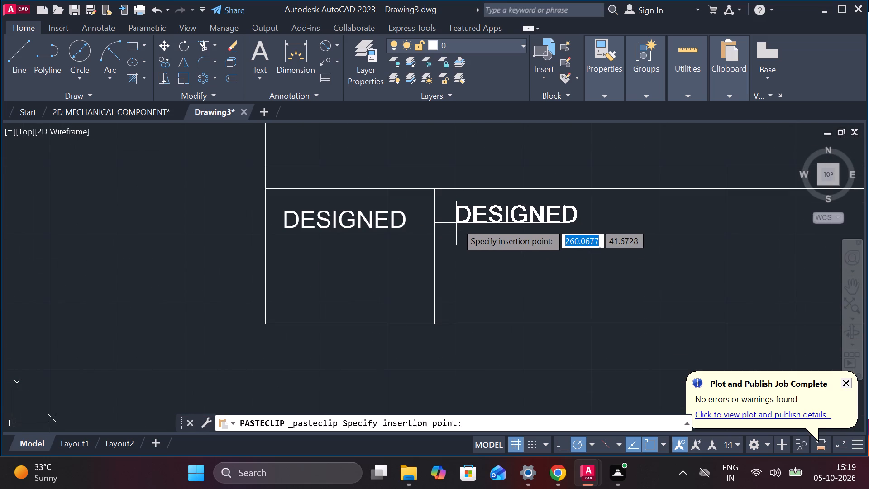
{"action": "left_click", "coordinate": [456, 223]}
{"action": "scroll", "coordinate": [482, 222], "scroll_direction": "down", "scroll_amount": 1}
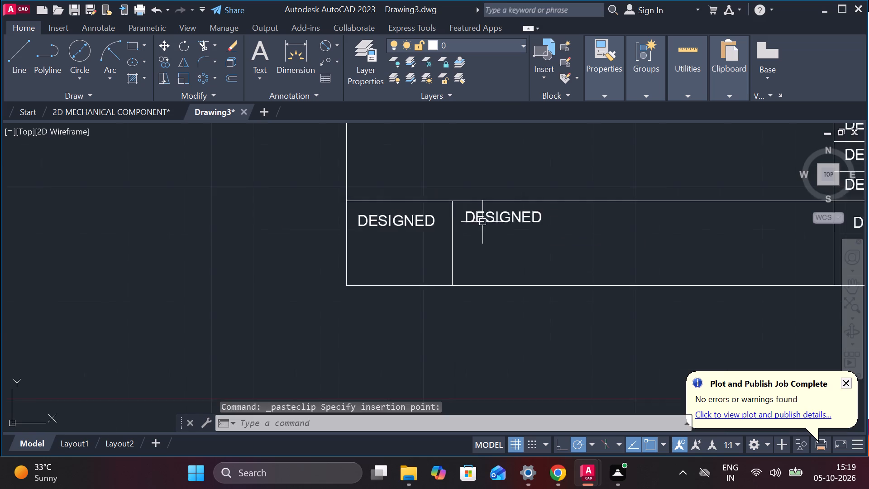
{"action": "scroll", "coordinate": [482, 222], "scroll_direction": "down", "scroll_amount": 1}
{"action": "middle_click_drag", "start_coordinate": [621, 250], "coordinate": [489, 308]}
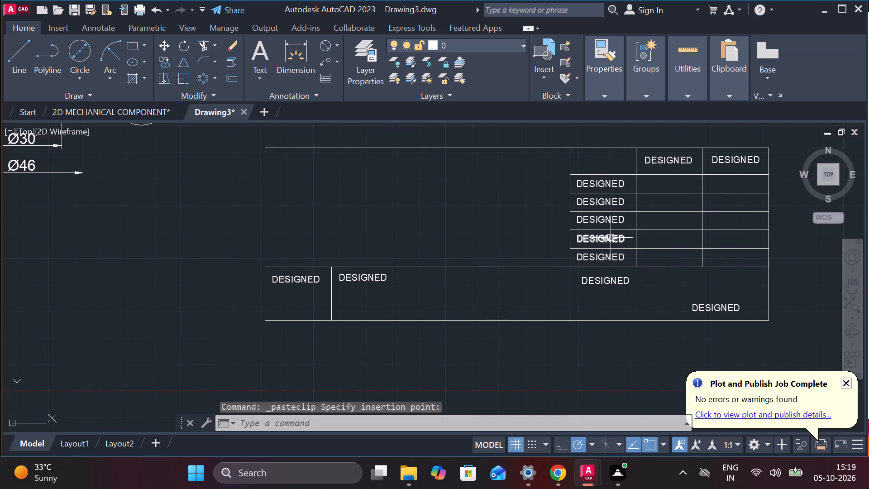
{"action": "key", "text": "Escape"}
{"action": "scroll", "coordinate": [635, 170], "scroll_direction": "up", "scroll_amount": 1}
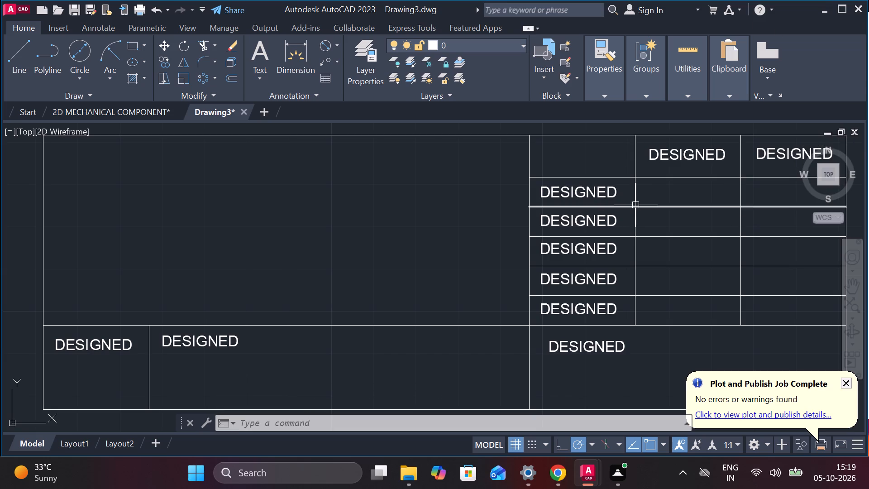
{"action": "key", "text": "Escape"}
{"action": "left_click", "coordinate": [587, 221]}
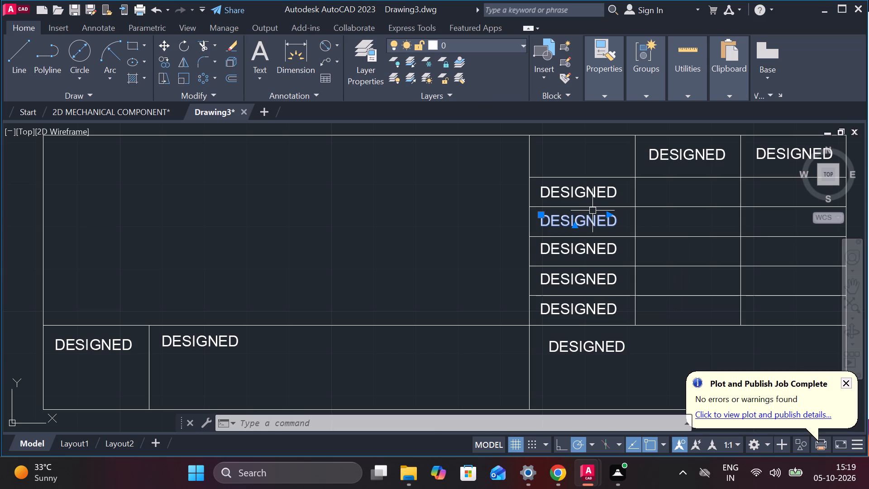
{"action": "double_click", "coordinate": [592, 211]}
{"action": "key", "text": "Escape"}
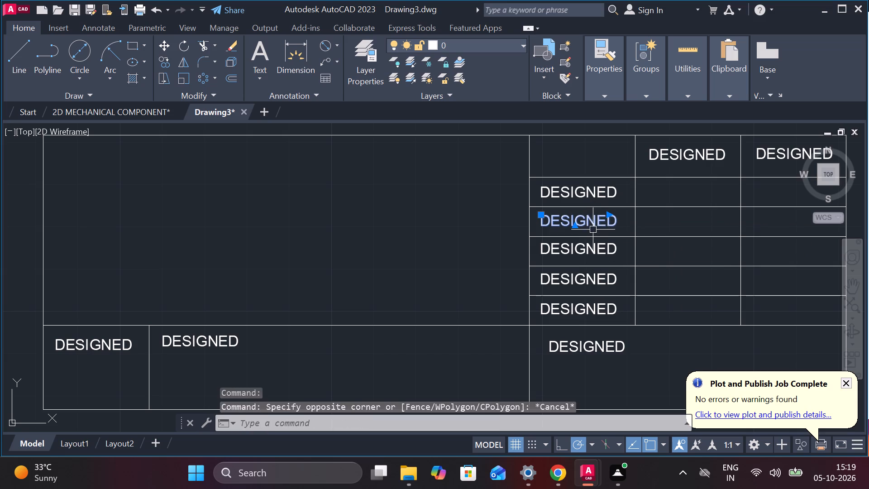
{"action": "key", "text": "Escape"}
Replace the DESIGNED text in the first column's third cell of the right-hand grid with DRAWN.
{"action": "double_click", "coordinate": [610, 217]}
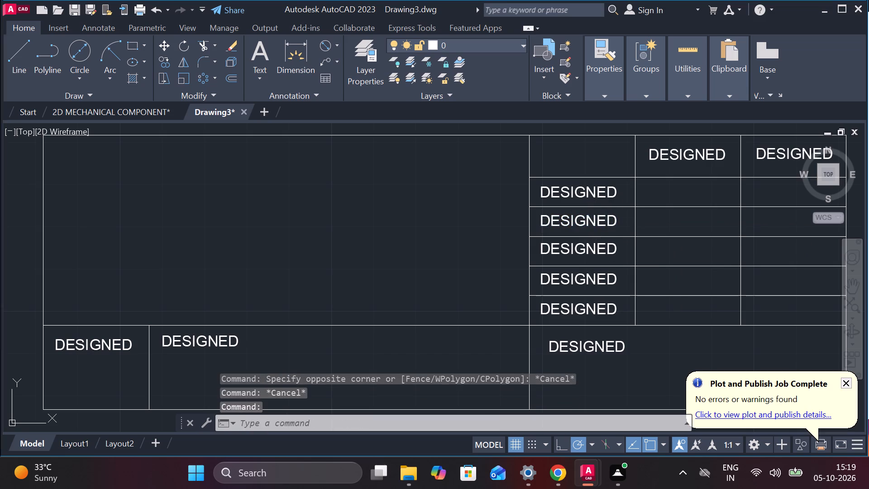
{"action": "key", "text": "Right"}
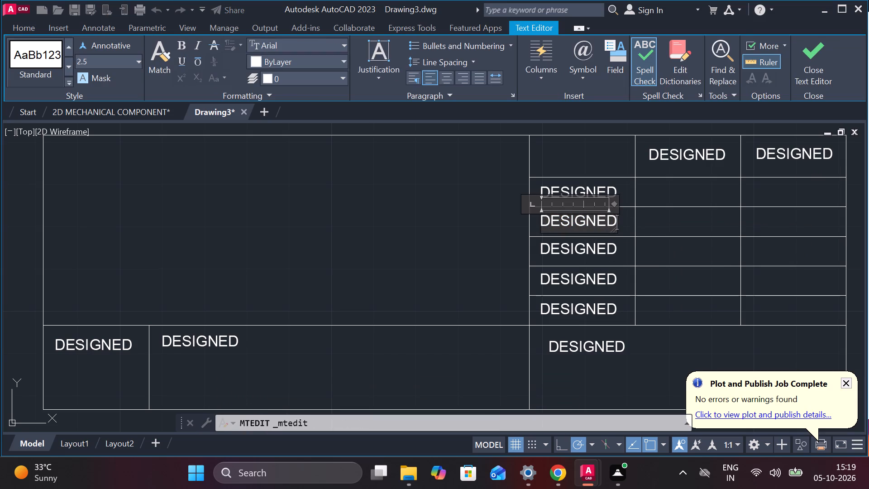
{"action": "key", "text": "BackSpace"}
{"action": "key", "text": "BackSpace"}
{"action": "key", "text": "BackSpace"}
{"action": "key", "text": "BackSpace"}
{"action": "key", "text": "BackSpace"}
{"action": "key", "text": "BackSpace"}
{"action": "key", "text": "BackSpace"}
{"action": "key", "text": "BackSpace"}
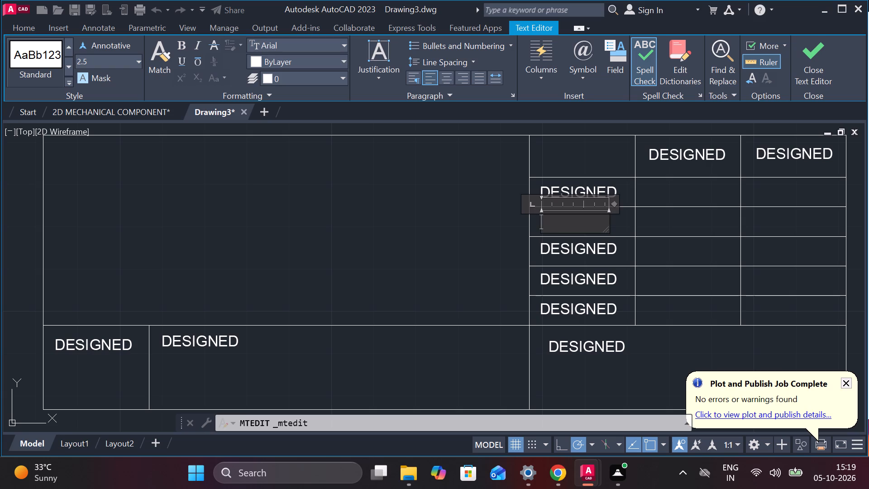
{"action": "type", "text": "DRAWN"}
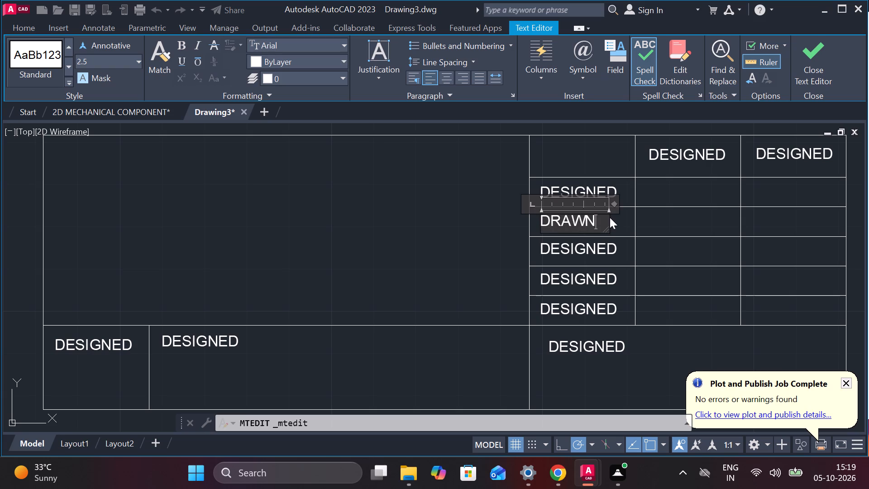
{"action": "left_click", "coordinate": [591, 244]}
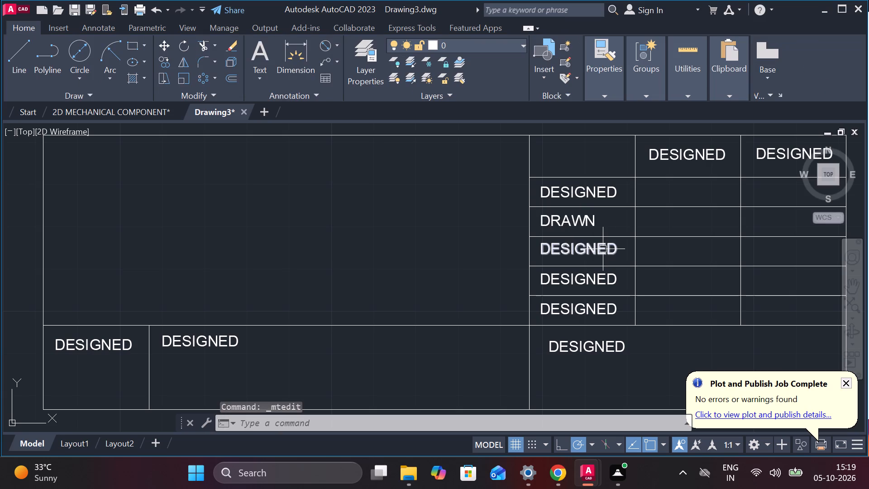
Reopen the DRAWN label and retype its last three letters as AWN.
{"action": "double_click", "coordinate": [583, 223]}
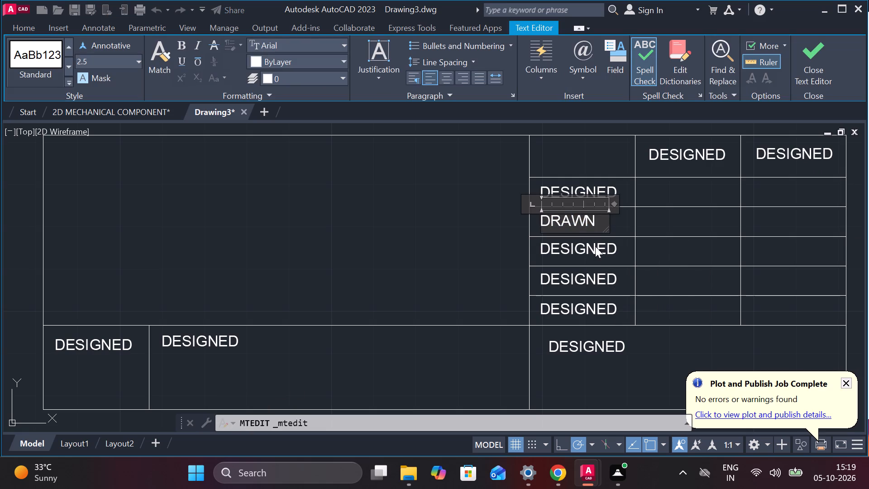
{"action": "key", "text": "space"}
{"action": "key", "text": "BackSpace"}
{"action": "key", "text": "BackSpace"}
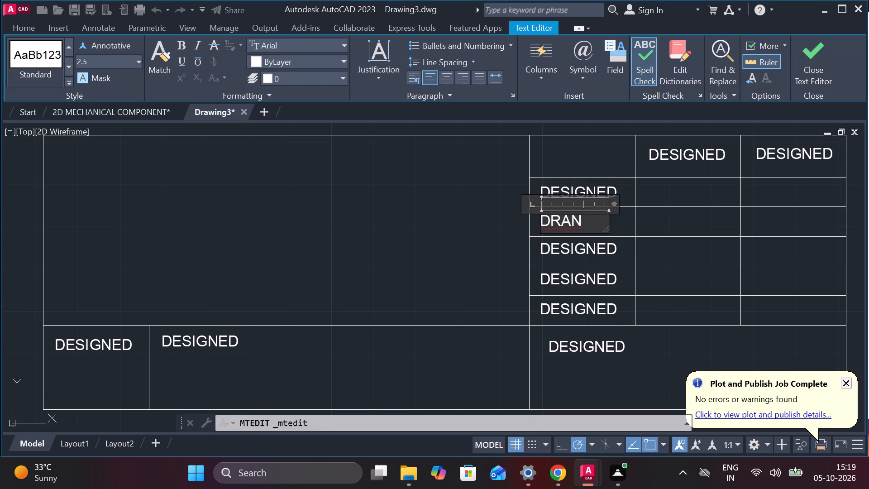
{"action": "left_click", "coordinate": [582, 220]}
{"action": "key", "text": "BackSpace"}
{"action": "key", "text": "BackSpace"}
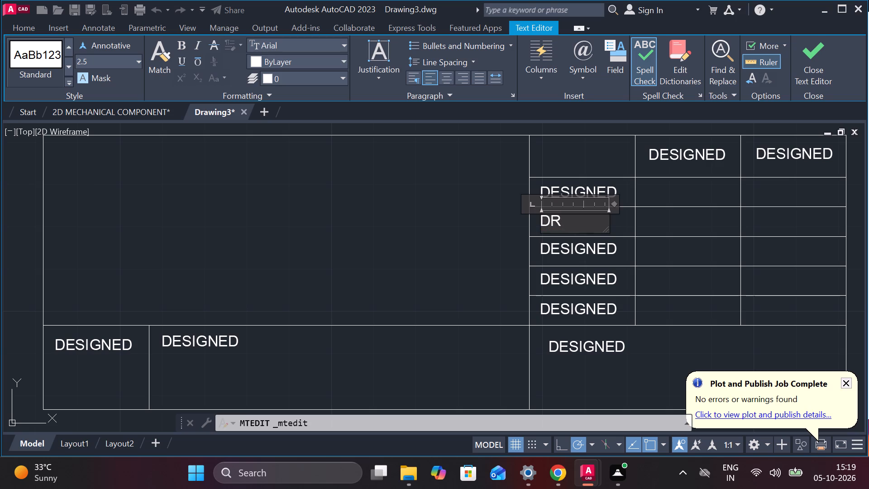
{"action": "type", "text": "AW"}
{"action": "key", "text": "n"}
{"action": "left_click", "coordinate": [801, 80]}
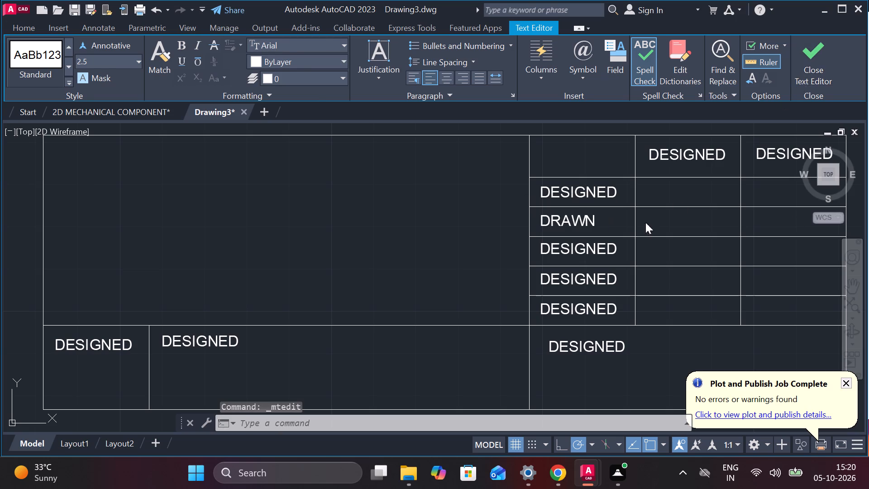
Replace the DESIGNED text in the first column's fourth cell of the right-hand grid with CHECKED.
{"action": "double_click", "coordinate": [588, 255]}
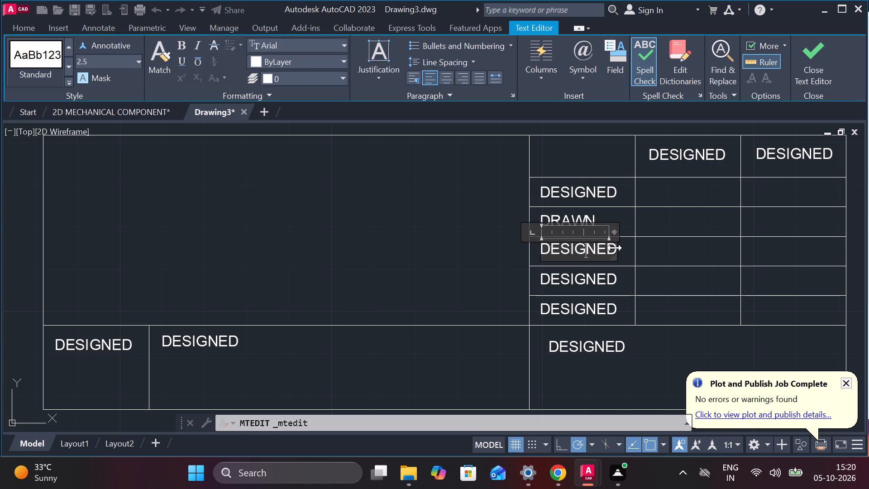
{"action": "key", "text": "Right"}
{"action": "key", "text": "Right"}
{"action": "key", "text": "Right"}
{"action": "key", "text": "BackSpace"}
{"action": "key", "text": "BackSpace"}
{"action": "key", "text": "BackSpace"}
{"action": "key", "text": "BackSpace"}
{"action": "key", "text": "BackSpace"}
{"action": "key", "text": "BackSpace"}
{"action": "key", "text": "BackSpace"}
{"action": "key", "text": "BackSpace"}
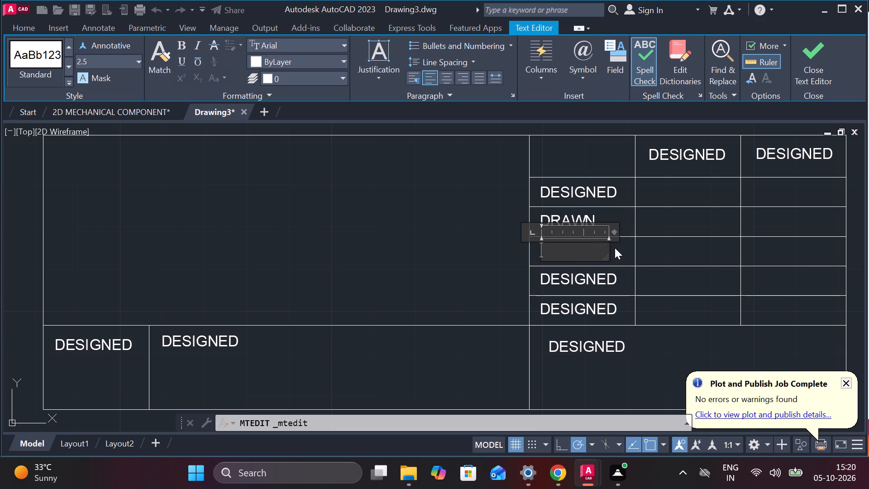
{"action": "type", "text": "CHECKED"}
{"action": "left_click", "coordinate": [588, 273]}
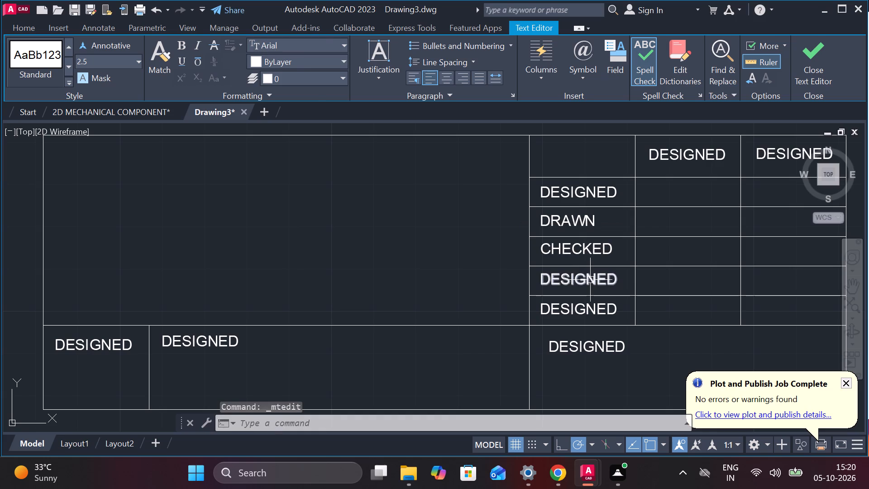
Replace the DESIGNED text in the first column's fifth cell of the right-hand grid, below CHECKED, with STANDARD.
{"action": "double_click", "coordinate": [592, 280]}
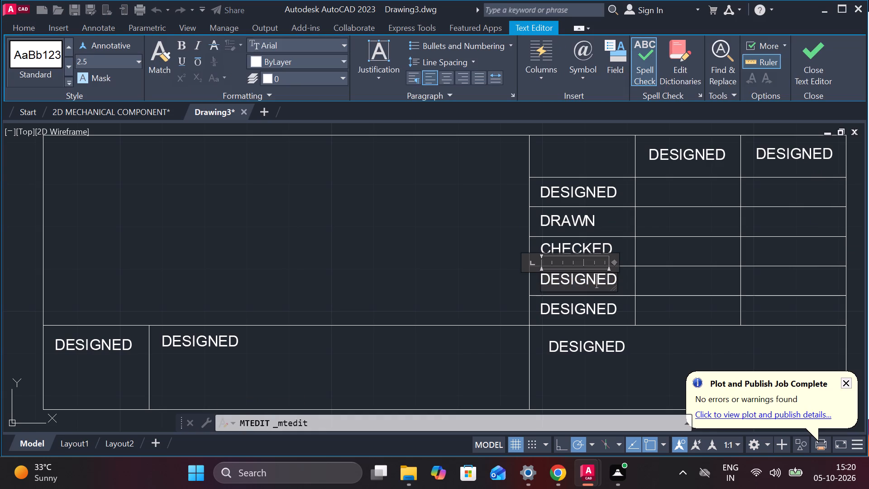
{"action": "key", "text": "Right"}
{"action": "key", "text": "Right"}
{"action": "key", "text": "BackSpace"}
{"action": "key", "text": "BackSpace"}
{"action": "key", "text": "BackSpace"}
{"action": "key", "text": "BackSpace"}
{"action": "key", "text": "BackSpace"}
{"action": "key", "text": "BackSpace"}
{"action": "key", "text": "BackSpace"}
{"action": "key", "text": "BackSpace"}
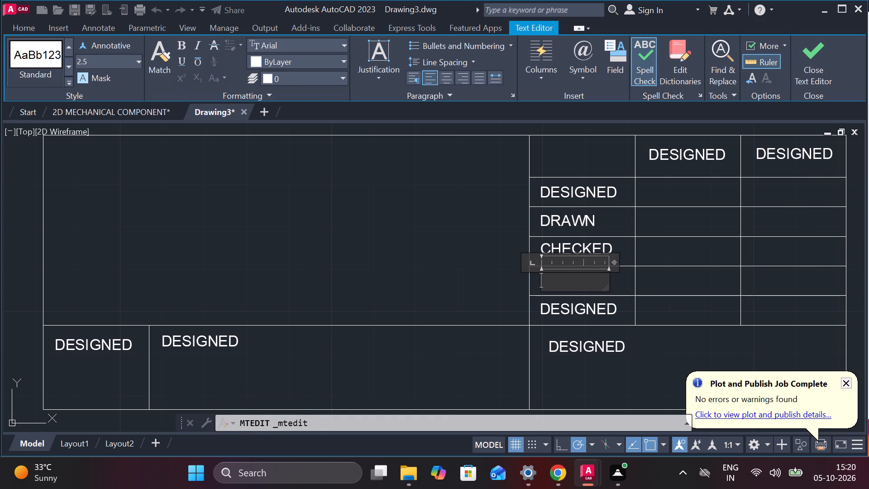
{"action": "type", "text": "STAN"}
{"action": "type", "text": "DERD"}
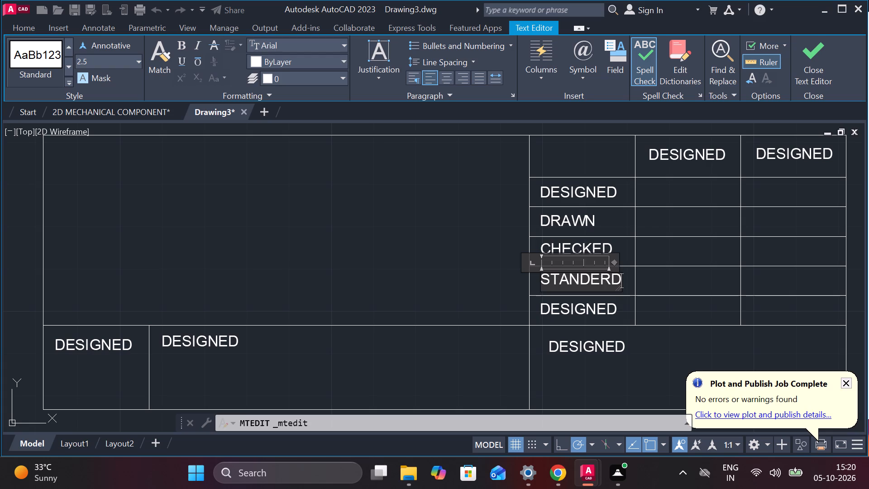
{"action": "key", "text": "Left"}
{"action": "key", "text": "Left"}
{"action": "key", "text": "Left"}
{"action": "key", "text": "Right"}
{"action": "key", "text": "Left"}
{"action": "key", "text": "a"}
{"action": "left_click", "coordinate": [612, 279]}
{"action": "key", "text": "BackSpace"}
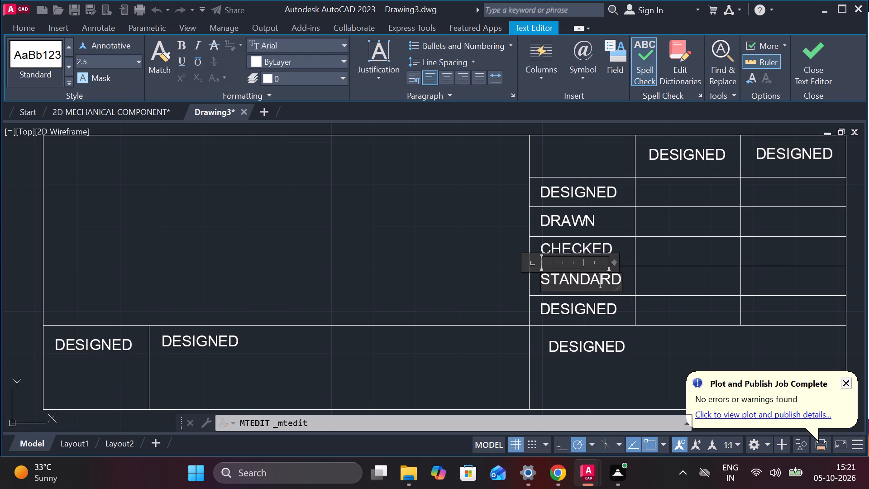
{"action": "left_click", "coordinate": [607, 307]}
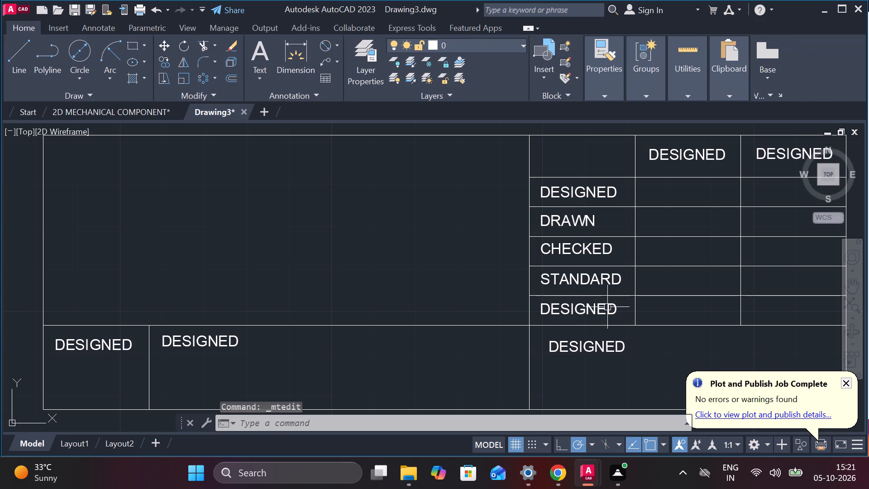
Replace the DESIGNED text in the first column's bottom cell of the right-hand grid, below STANDARD, with APPROVED.
{"action": "double_click", "coordinate": [607, 307]}
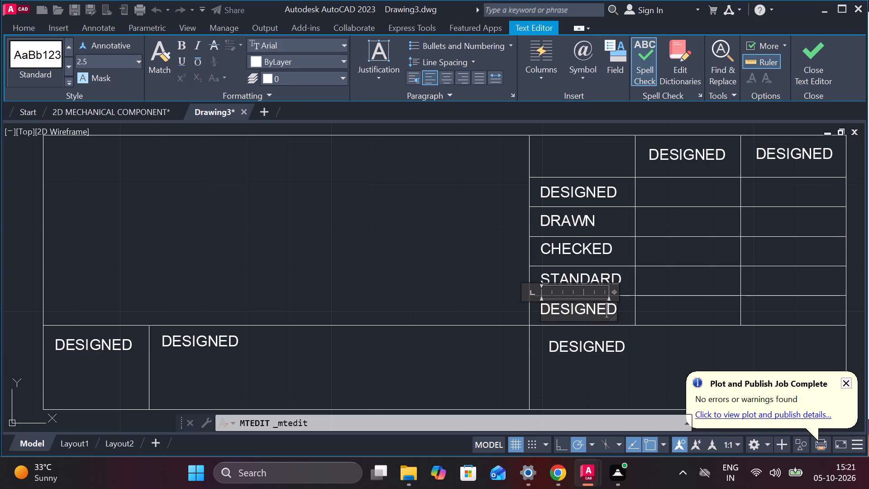
{"action": "left_click", "coordinate": [614, 309]}
{"action": "key", "text": "Right"}
{"action": "key", "text": "BackSpace"}
{"action": "key", "text": "BackSpace"}
{"action": "key", "text": "BackSpace"}
{"action": "key", "text": "BackSpace"}
{"action": "key", "text": "BackSpace"}
{"action": "key", "text": "BackSpace"}
{"action": "key", "text": "BackSpace"}
{"action": "key", "text": "BackSpace"}
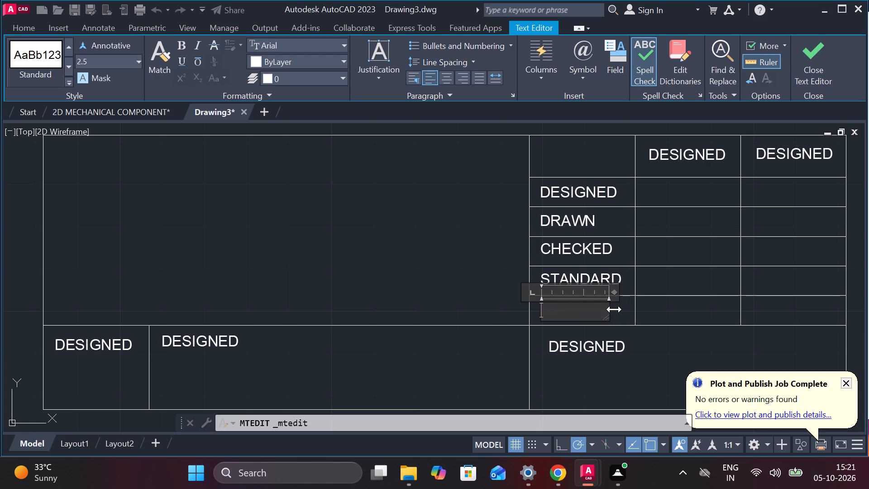
{"action": "type", "text": "APP"}
{"action": "type", "text": "ROVED"}
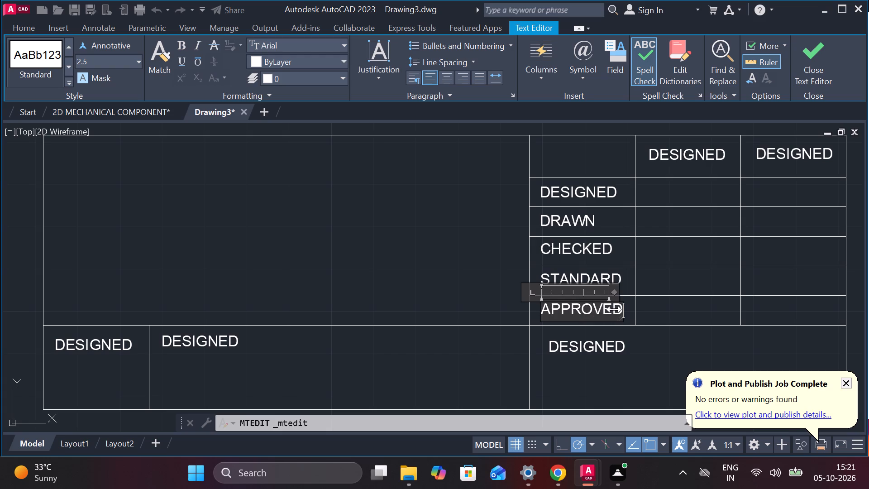
{"action": "double_click", "coordinate": [624, 344]}
Replace the DESIGNED text just below the APPROVED row with DRAWING NO:, widening its text box so it fits on one line.
{"action": "double_click", "coordinate": [596, 347]}
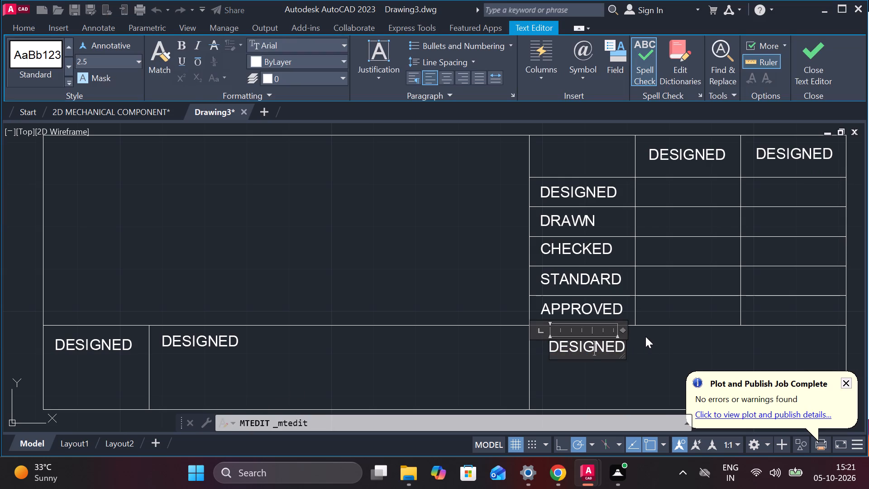
{"action": "key", "text": "Right"}
{"action": "key", "text": "Right"}
{"action": "key", "text": "Right"}
{"action": "key", "text": "BackSpace"}
{"action": "key", "text": "BackSpace"}
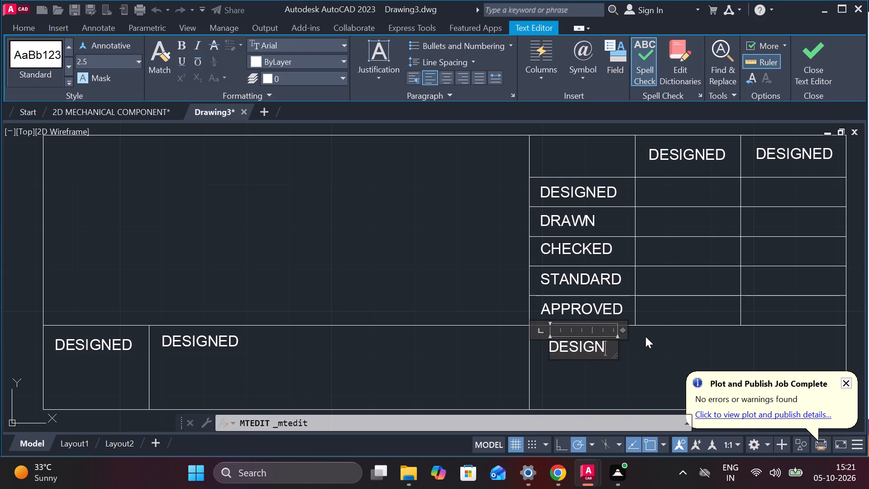
{"action": "key", "text": "BackSpace"}
{"action": "key", "text": "BackSpace"}
{"action": "key", "text": "BackSpace"}
{"action": "key", "text": "BackSpace"}
{"action": "key", "text": "BackSpace"}
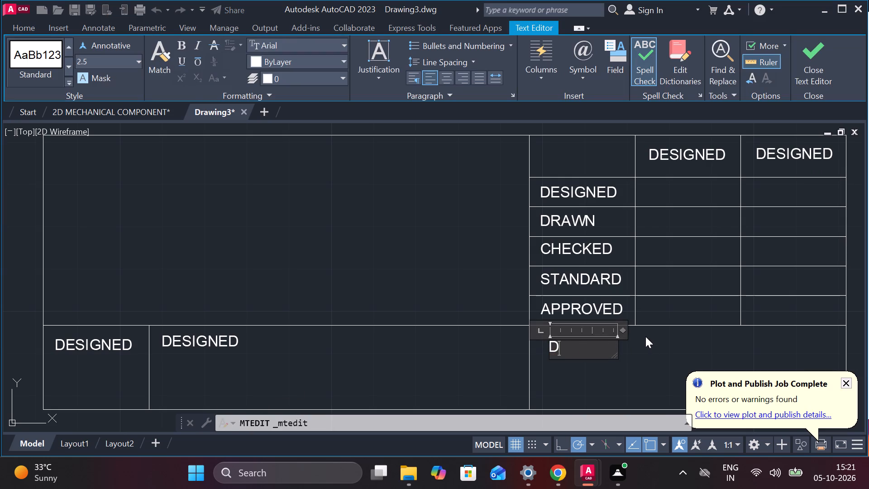
{"action": "type", "text": "RAWING"}
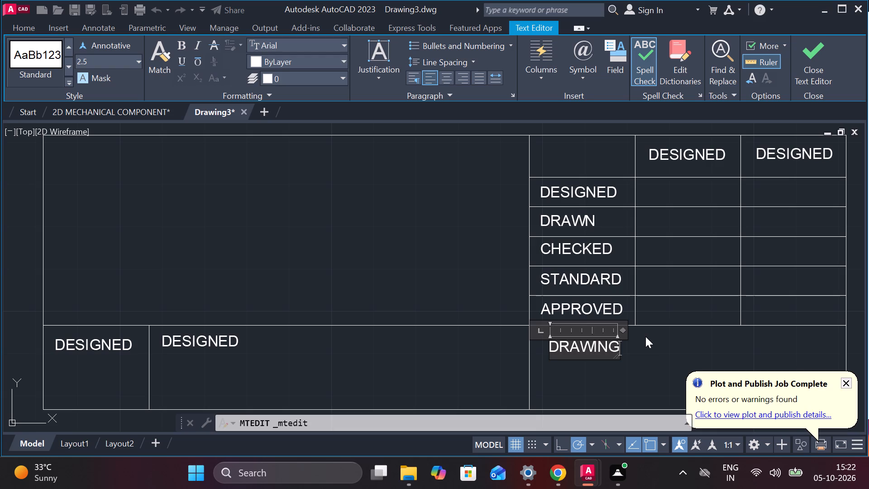
{"action": "key", "text": "space"}
{"action": "type", "text": "N"}
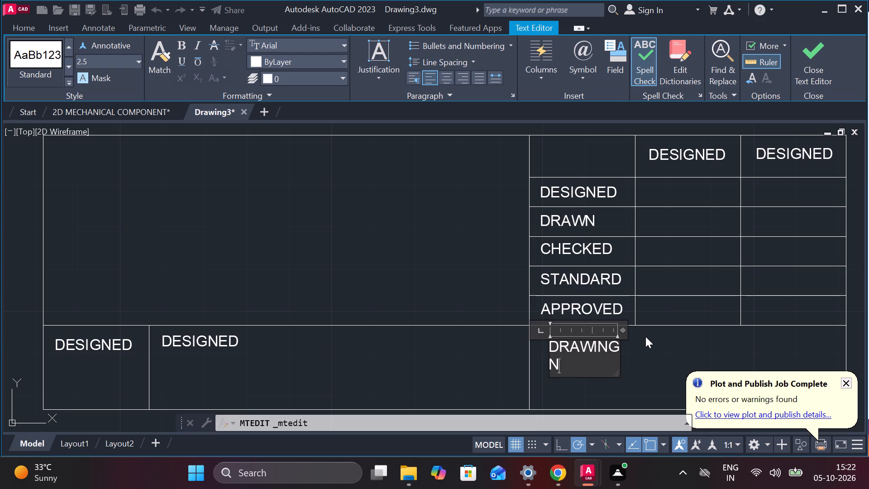
{"action": "key", "text": "BackSpace"}
{"action": "left_click_drag", "start_coordinate": [619, 346], "coordinate": [659, 348]}
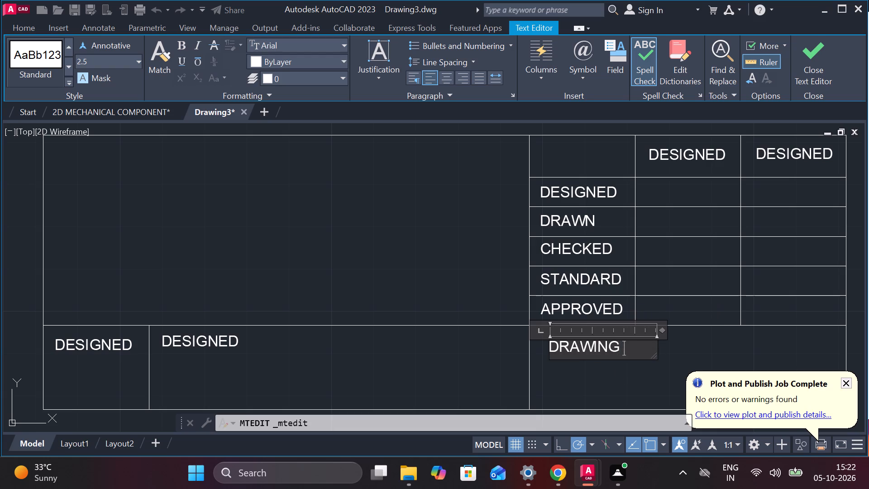
{"action": "type", "text": "NO"}
{"action": "key", "text": "shift+colon"}
{"action": "left_click", "coordinate": [820, 66]}
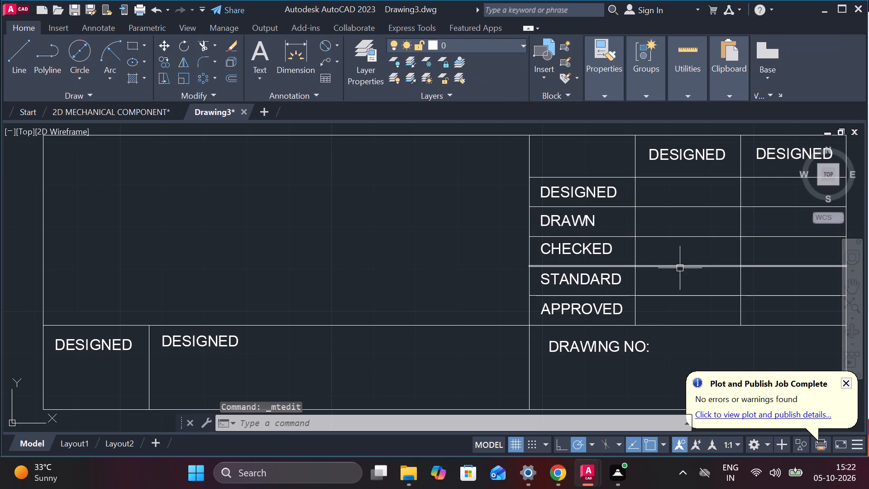
Replace the DESIGNED text near the lower corner of the DRAWING NO: cell with SHEET NO:1, widening its text box to fit one line.
{"action": "scroll", "coordinate": [680, 268], "scroll_direction": "down", "scroll_amount": 2}
{"action": "scroll", "coordinate": [698, 297], "scroll_direction": "up", "scroll_amount": 1}
{"action": "middle_click_drag", "start_coordinate": [685, 299], "coordinate": [553, 267]}
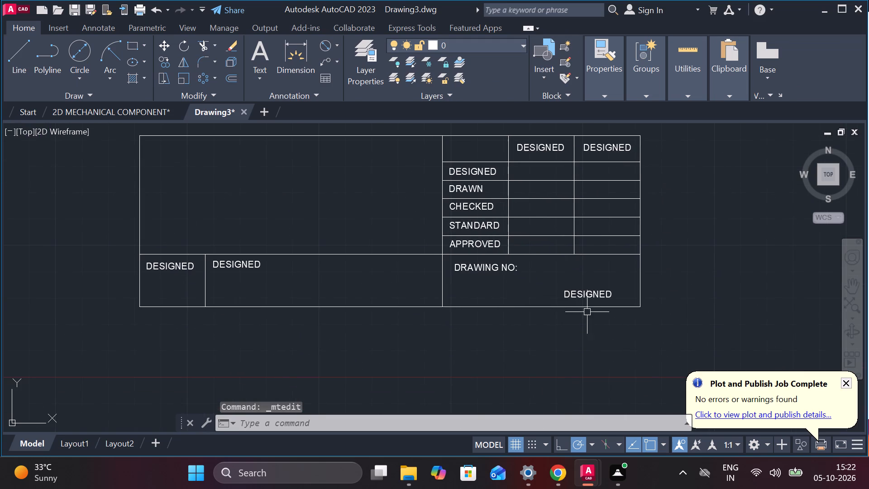
{"action": "double_click", "coordinate": [580, 298]}
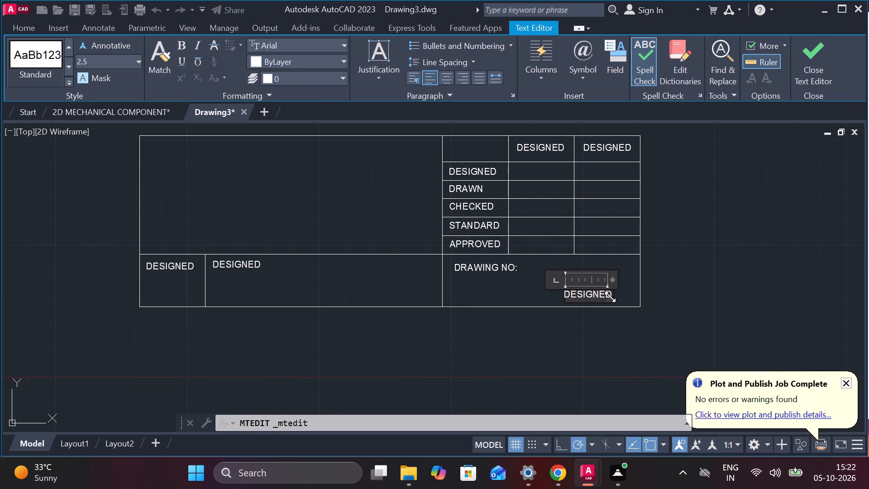
{"action": "left_click", "coordinate": [606, 297]}
{"action": "scroll", "coordinate": [606, 297], "scroll_direction": "up", "scroll_amount": 3}
{"action": "left_click", "coordinate": [602, 295]}
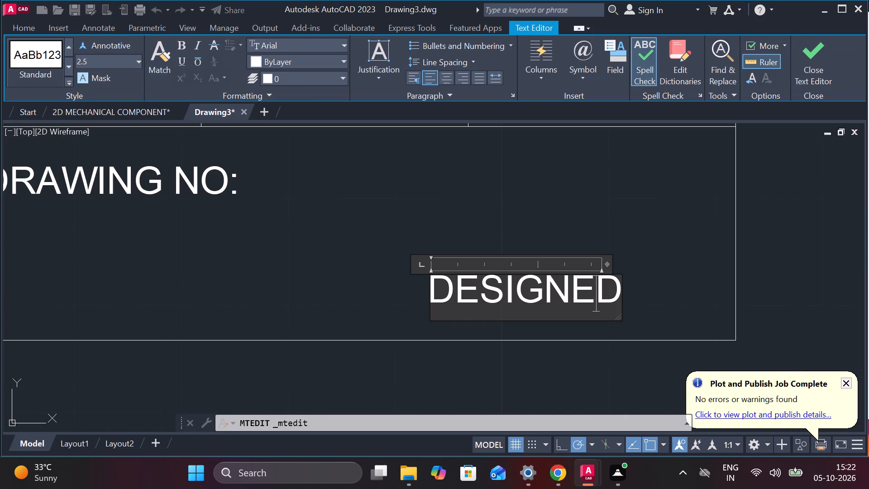
{"action": "key", "text": "Right"}
{"action": "key", "text": "BackSpace"}
{"action": "key", "text": "BackSpace"}
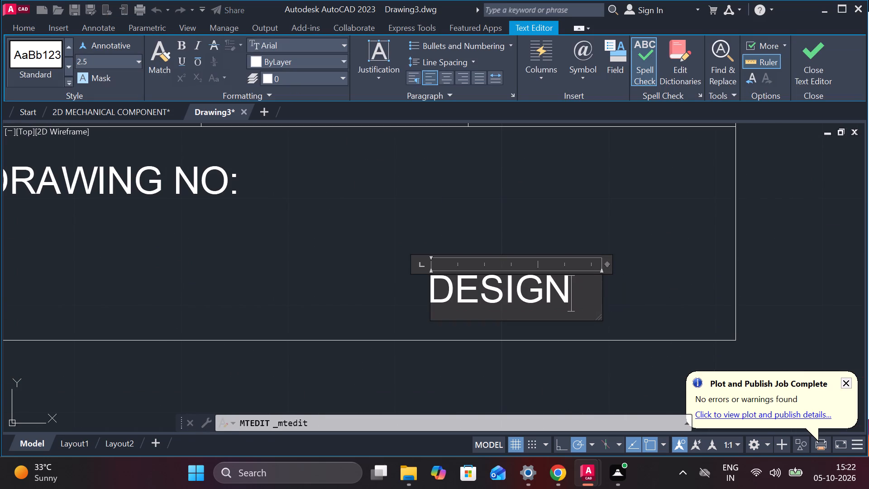
{"action": "key", "text": "BackSpace"}
{"action": "key", "text": "BackSpace"}
{"action": "key", "text": "BackSpace"}
{"action": "key", "text": "BackSpace"}
{"action": "key", "text": "BackSpace"}
{"action": "key", "text": "BackSpace"}
{"action": "type", "text": "SHEET NO"}
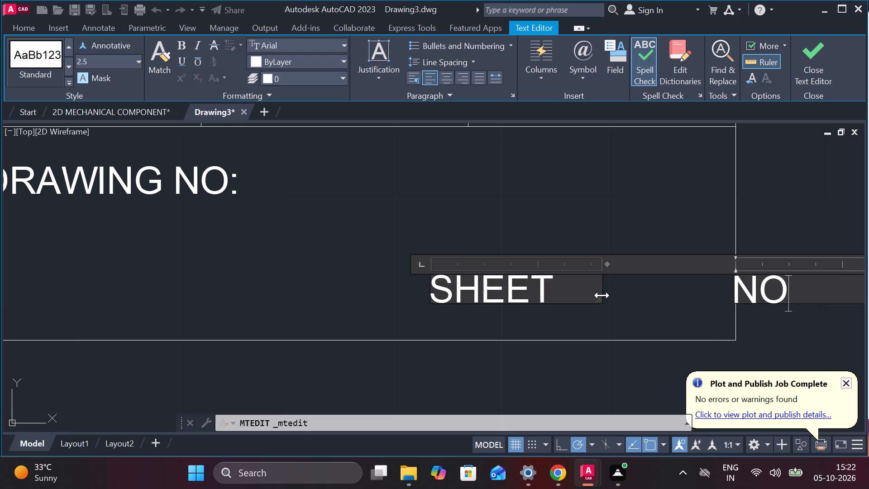
{"action": "key", "text": "BackSpace"}
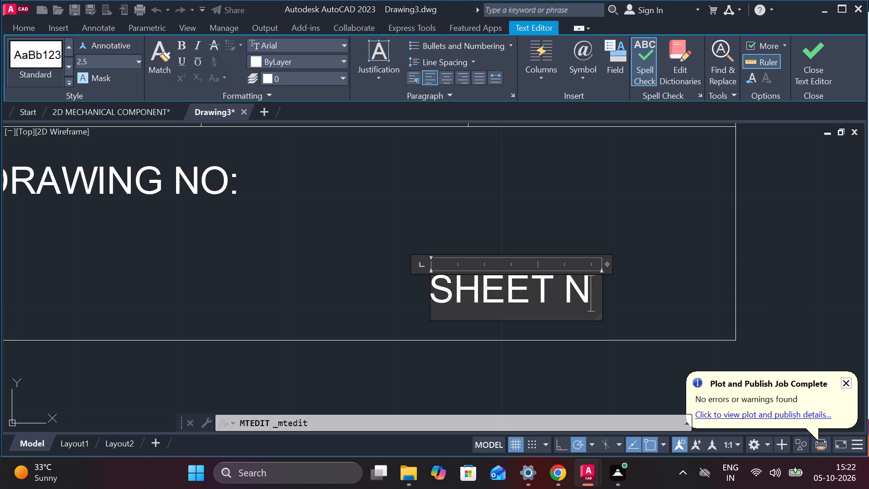
{"action": "left_click_drag", "start_coordinate": [599, 295], "coordinate": [665, 297]}
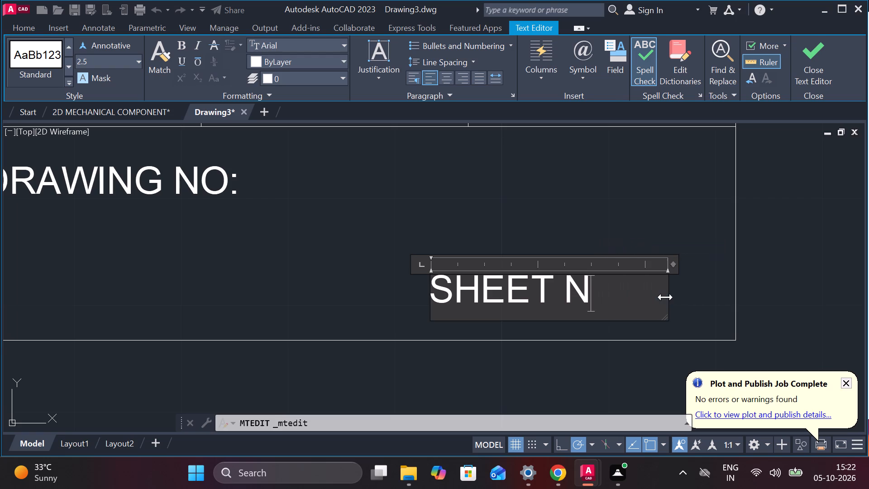
{"action": "key", "text": "0"}
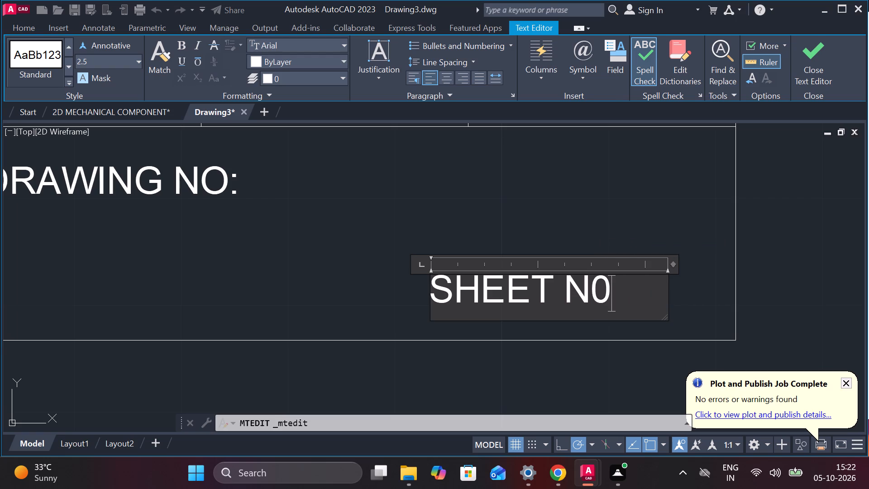
{"action": "key", "text": "BackSpace"}
{"action": "key", "text": "o"}
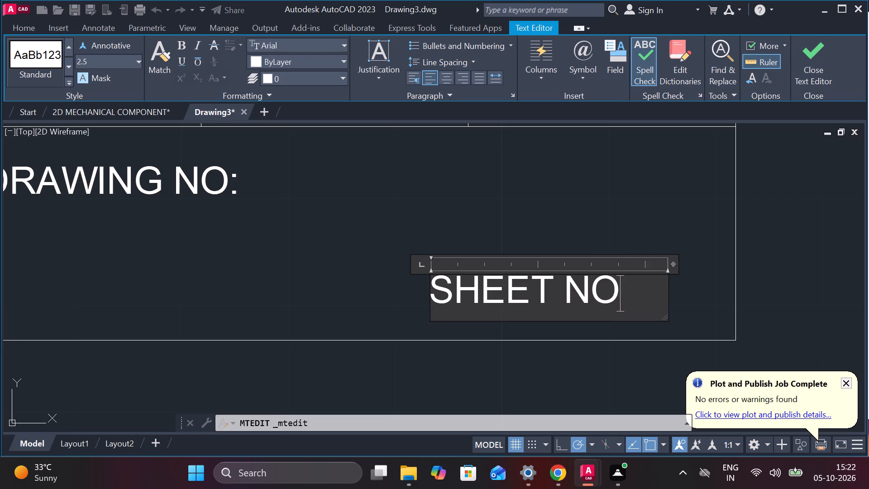
{"action": "key", "text": "shift+colon"}
{"action": "key", "text": "1"}
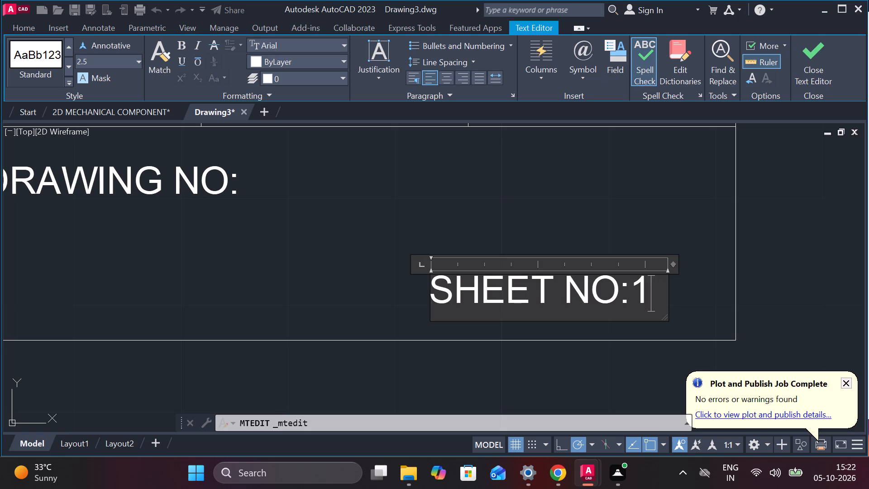
Widen the sheet number's text box further and extend its text to read SHEET NO:1off1.
{"action": "key", "text": "o"}
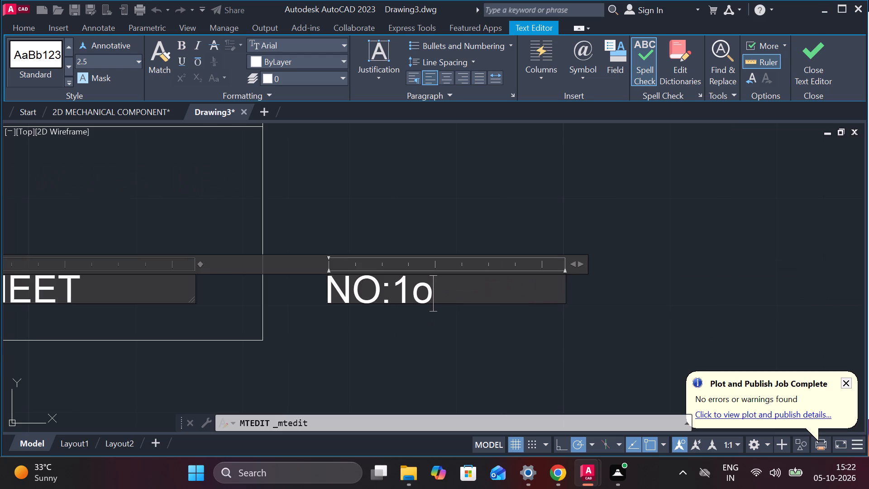
{"action": "key", "text": "BackSpace"}
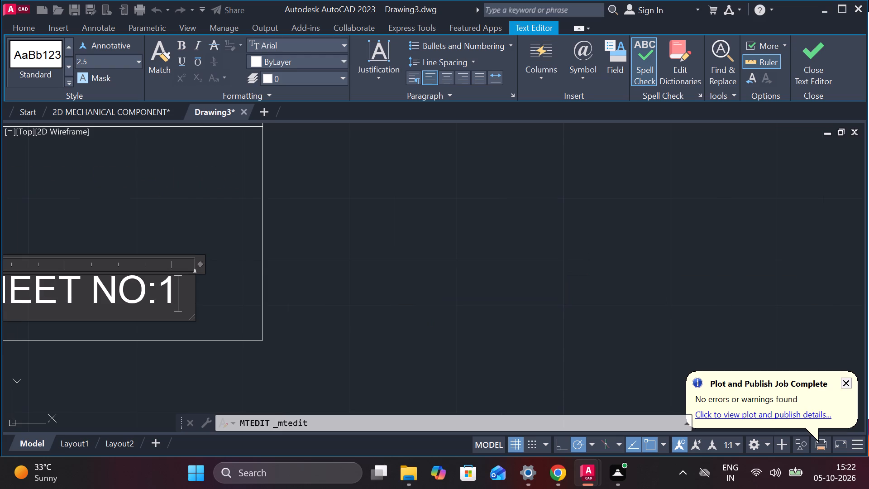
{"action": "scroll", "coordinate": [239, 254], "scroll_direction": "down", "scroll_amount": 2}
{"action": "middle_click_drag", "start_coordinate": [234, 265], "coordinate": [521, 254]}
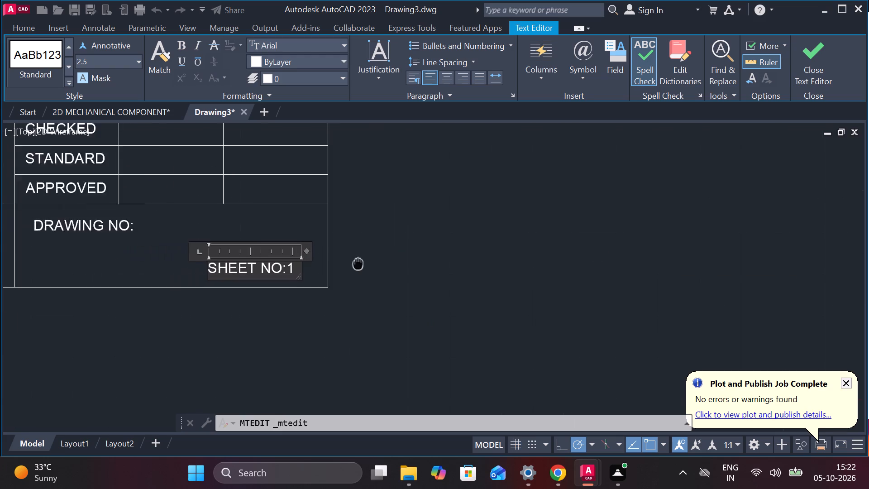
{"action": "middle_click_drag", "start_coordinate": [521, 254], "coordinate": [612, 251]}
{"action": "scroll", "coordinate": [611, 250], "scroll_direction": "up", "scroll_amount": 2}
{"action": "left_click_drag", "start_coordinate": [581, 273], "coordinate": [626, 274]}
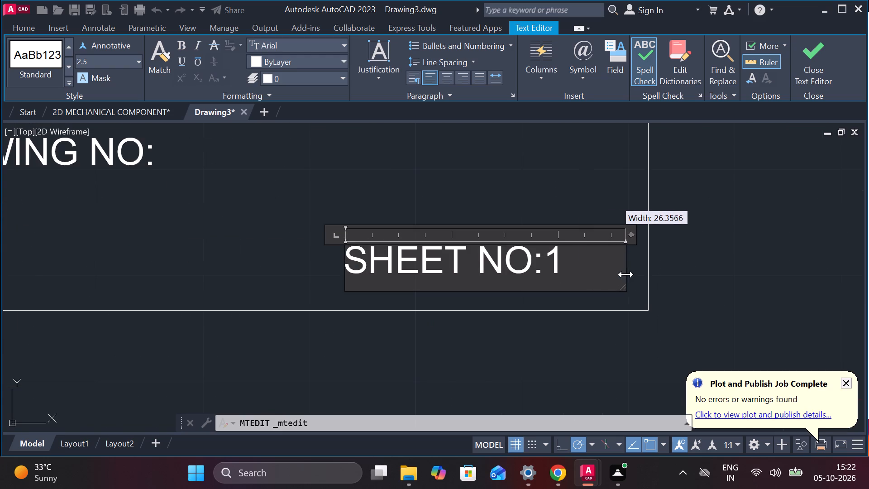
{"action": "left_click_drag", "start_coordinate": [626, 274], "coordinate": [633, 274]}
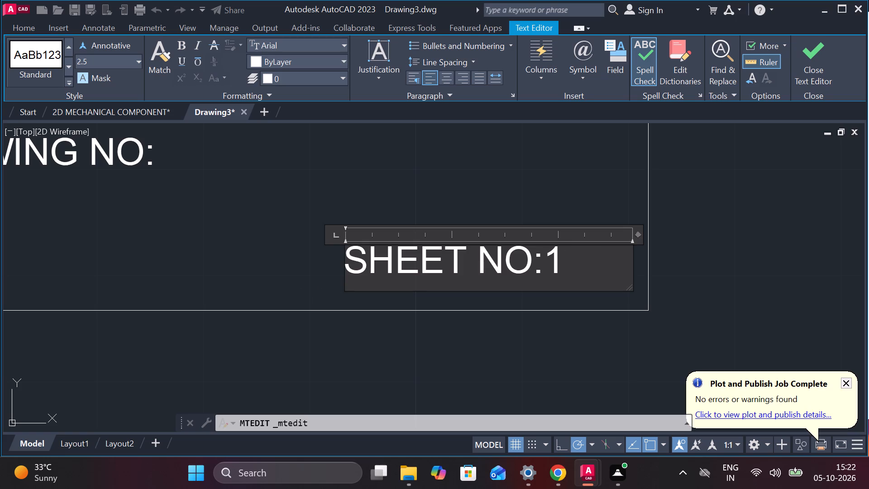
{"action": "key", "text": "o"}
{"action": "type", "text": "ff"}
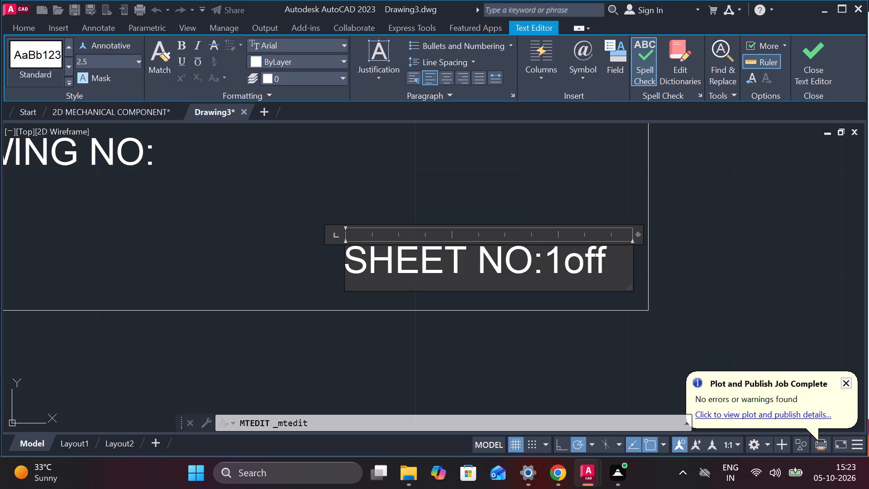
{"action": "key", "text": "1"}
{"action": "left_click", "coordinate": [829, 83]}
Replace the DESIGNED text in the second column's header cell of the right-hand grid with NAME in capitals.
{"action": "scroll", "coordinate": [697, 271], "scroll_direction": "down", "scroll_amount": 2}
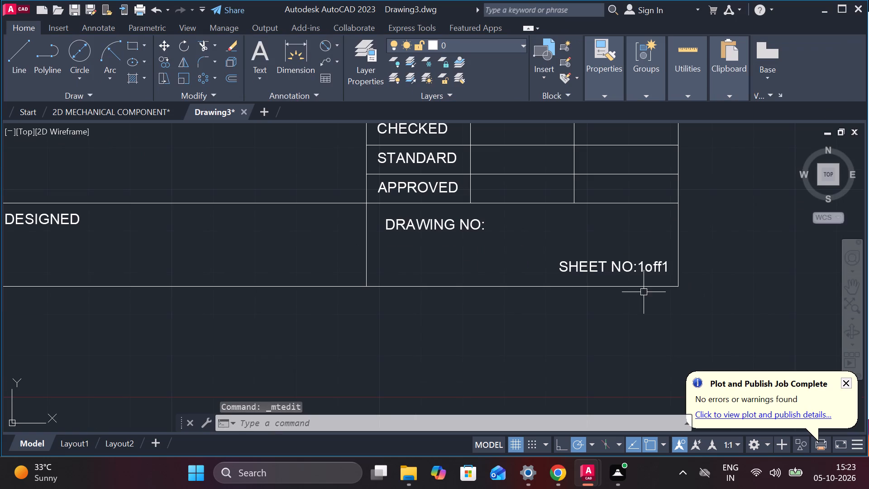
{"action": "scroll", "coordinate": [627, 287], "scroll_direction": "down", "scroll_amount": 2}
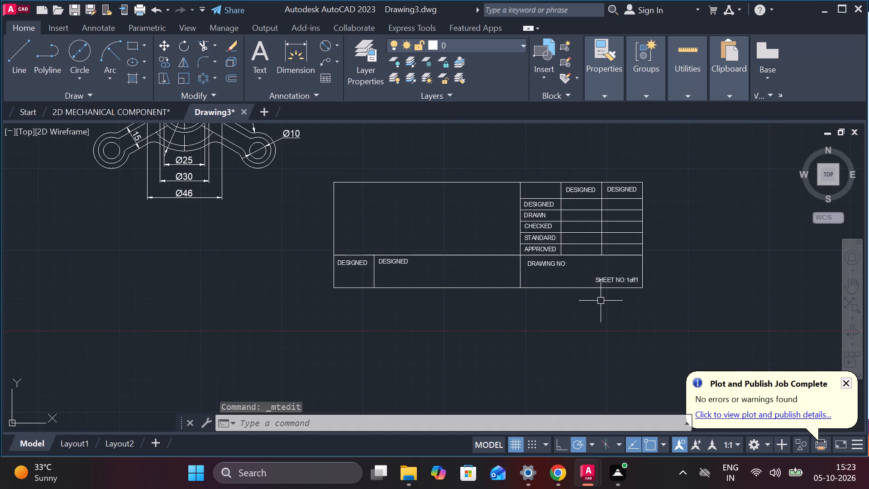
{"action": "scroll", "coordinate": [601, 301], "scroll_direction": "up", "scroll_amount": 1}
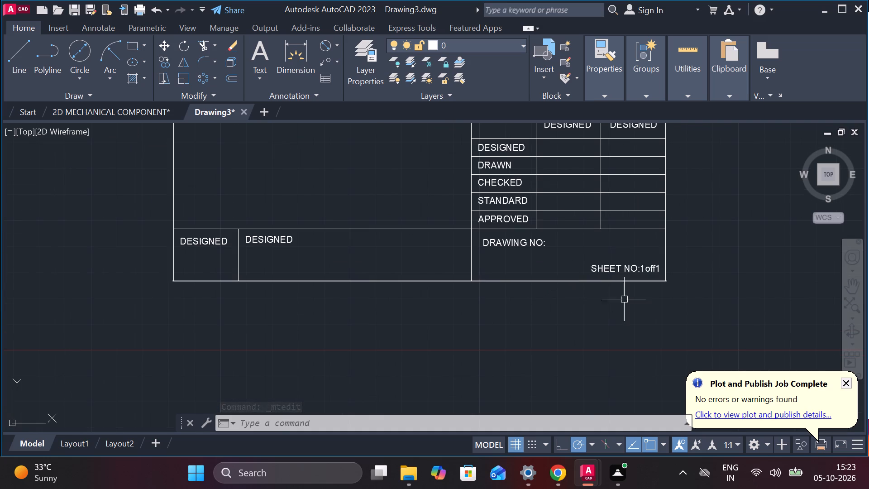
{"action": "middle_click_drag", "start_coordinate": [584, 305], "coordinate": [642, 359]}
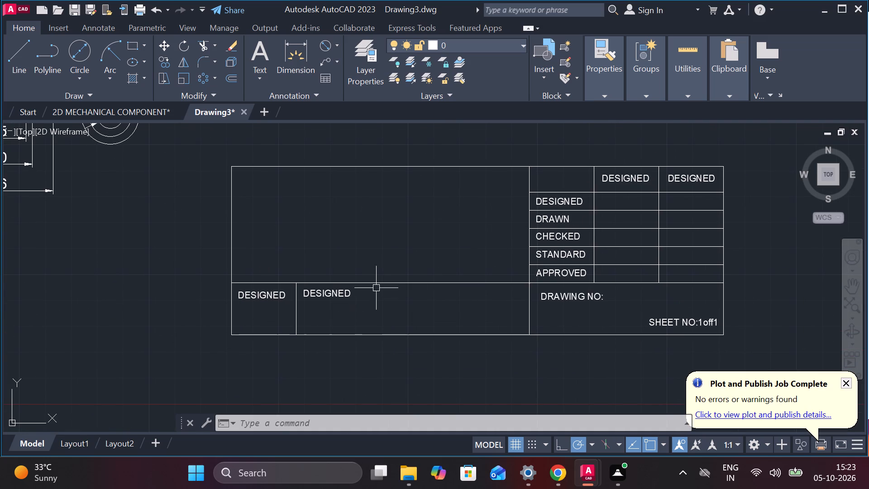
{"action": "double_click", "coordinate": [632, 182]}
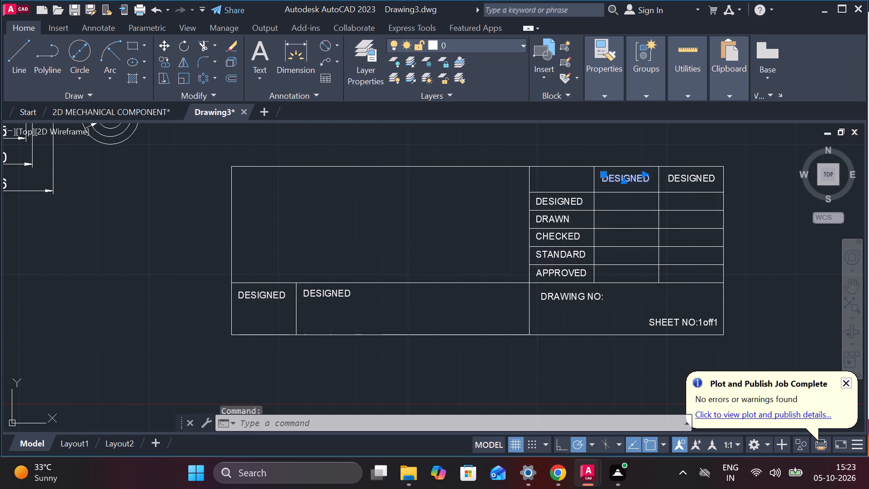
{"action": "key", "text": "Right"}
{"action": "key", "text": "Right"}
{"action": "key", "text": "Right"}
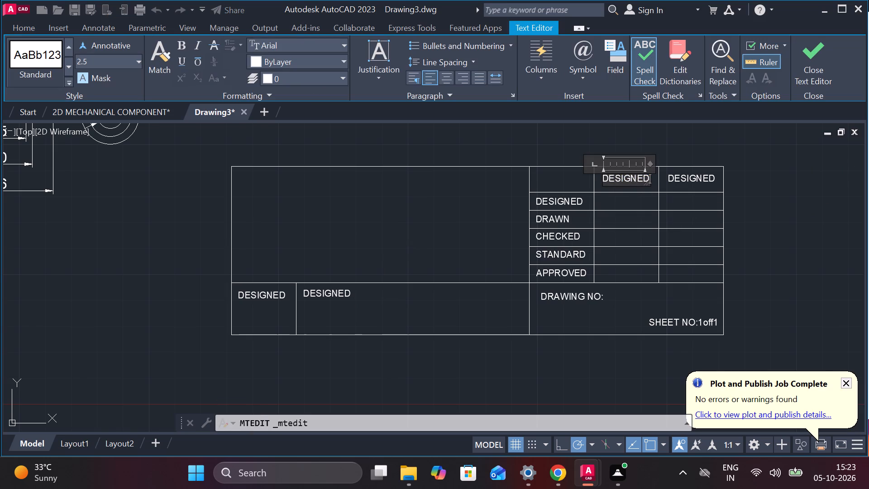
{"action": "key", "text": "Right"}
{"action": "key", "text": "BackSpace"}
{"action": "key", "text": "BackSpace"}
{"action": "key", "text": "BackSpace"}
{"action": "key", "text": "BackSpace"}
{"action": "key", "text": "BackSpace"}
{"action": "key", "text": "BackSpace"}
{"action": "key", "text": "BackSpace"}
{"action": "key", "text": "BackSpace"}
{"action": "type", "text": "name"}
{"action": "key", "text": "BackSpace"}
{"action": "key", "text": "BackSpace"}
{"action": "key", "text": "BackSpace"}
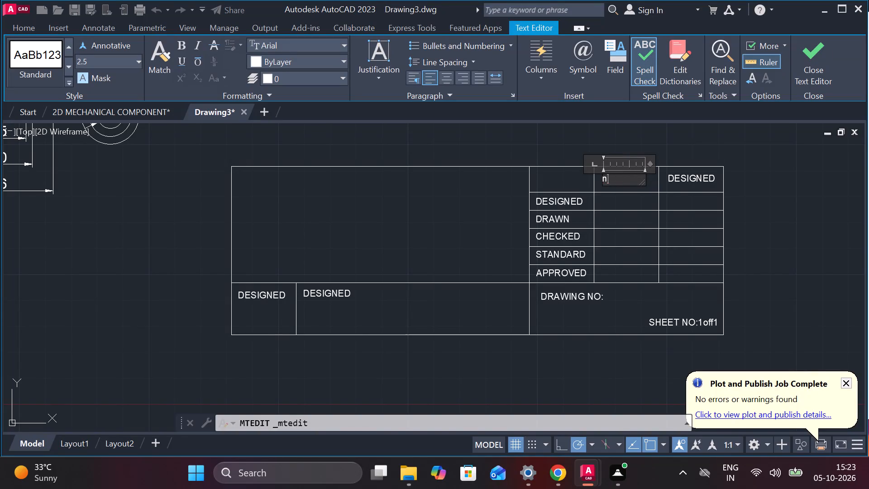
{"action": "key", "text": "BackSpace"}
{"action": "type", "text": "NAME"}
{"action": "left_click", "coordinate": [687, 175]}
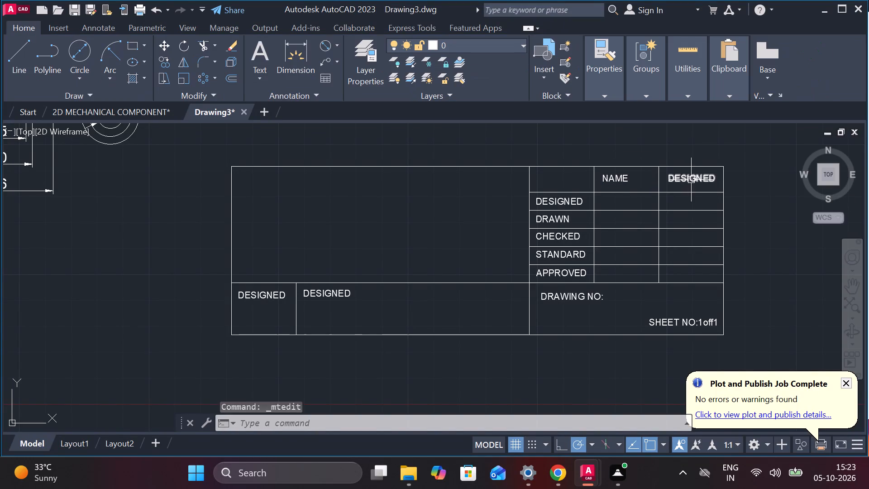
Replace the DESIGNED text in the third column's header cell, beside NAME, with DATE.
{"action": "double_click", "coordinate": [691, 180]}
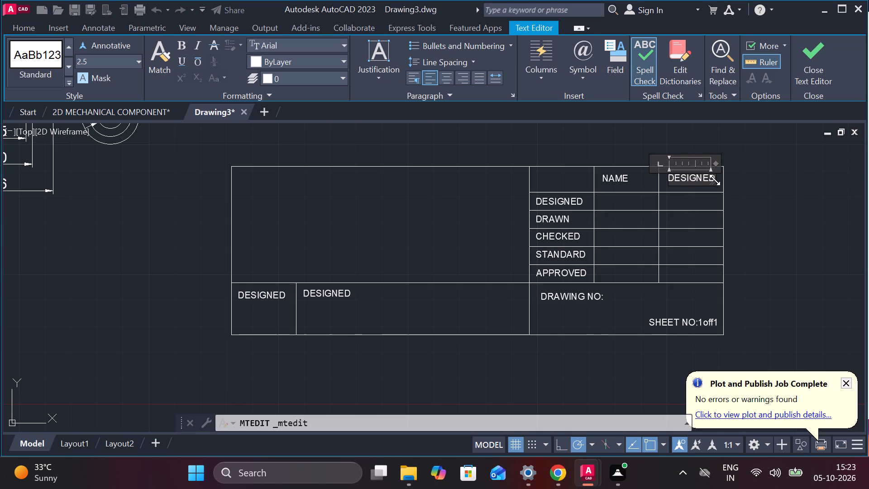
{"action": "key", "text": "Right"}
{"action": "key", "text": "Right"}
{"action": "key", "text": "Right"}
{"action": "key", "text": "Right"}
{"action": "key", "text": "Right"}
{"action": "key", "text": "BackSpace"}
{"action": "key", "text": "BackSpace"}
{"action": "key", "text": "BackSpace"}
{"action": "key", "text": "BackSpace"}
{"action": "key", "text": "BackSpace"}
{"action": "key", "text": "BackSpace"}
{"action": "key", "text": "BackSpace"}
{"action": "key", "text": "BackSpace"}
{"action": "type", "text": "DATE"}
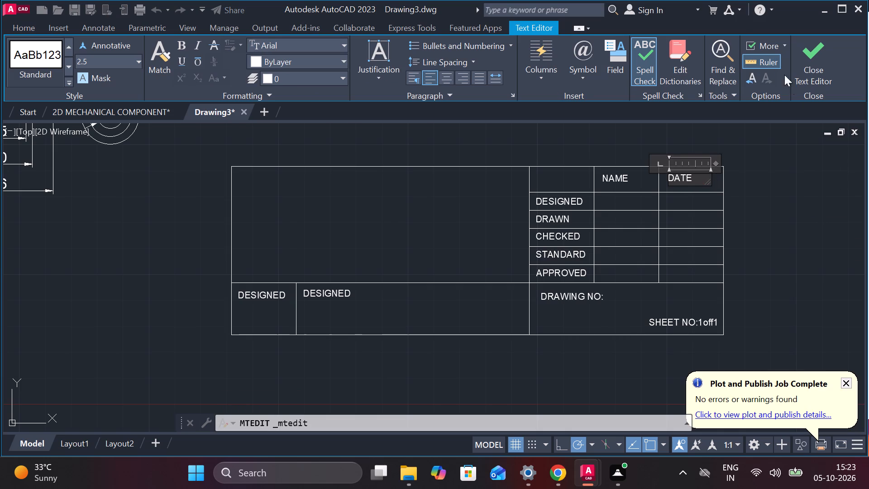
{"action": "left_click", "coordinate": [809, 58]}
Shift the NAME label horizontally along its header cell so it sits closer to the cell's centre.
{"action": "scroll", "coordinate": [663, 223], "scroll_direction": "up", "scroll_amount": 2}
{"action": "scroll", "coordinate": [573, 168], "scroll_direction": "down", "scroll_amount": 1}
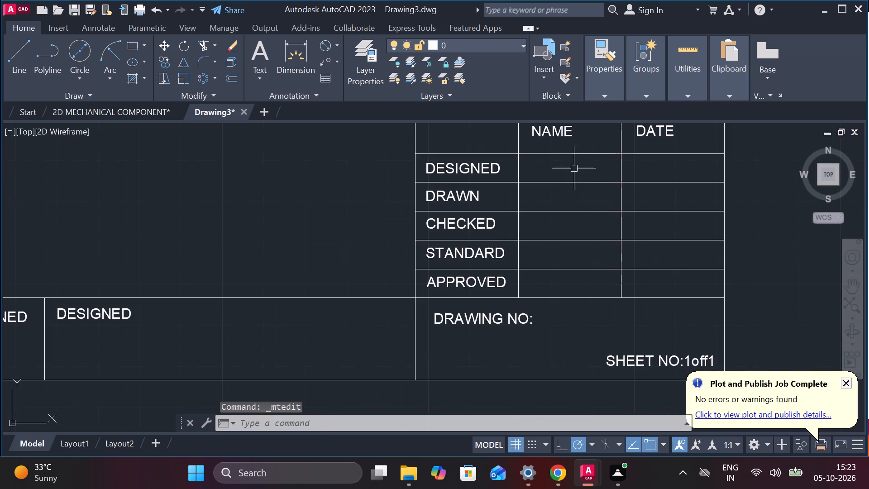
{"action": "middle_click_drag", "start_coordinate": [576, 171], "coordinate": [551, 216]}
{"action": "left_click", "coordinate": [542, 175]}
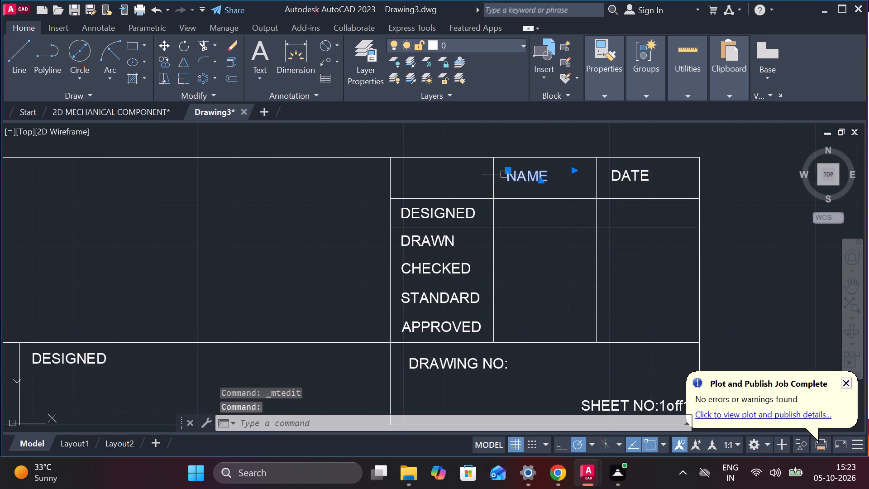
{"action": "left_click", "coordinate": [505, 172]}
{"action": "left_click", "coordinate": [511, 173]}
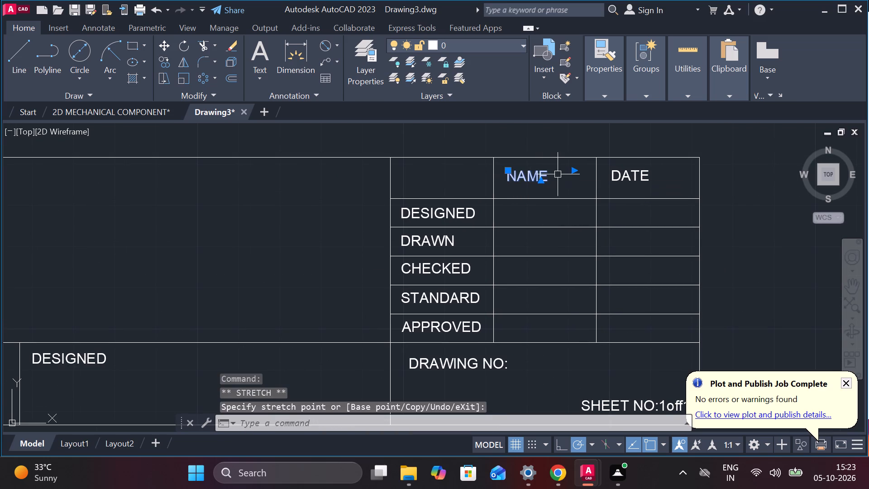
{"action": "left_click", "coordinate": [505, 171]}
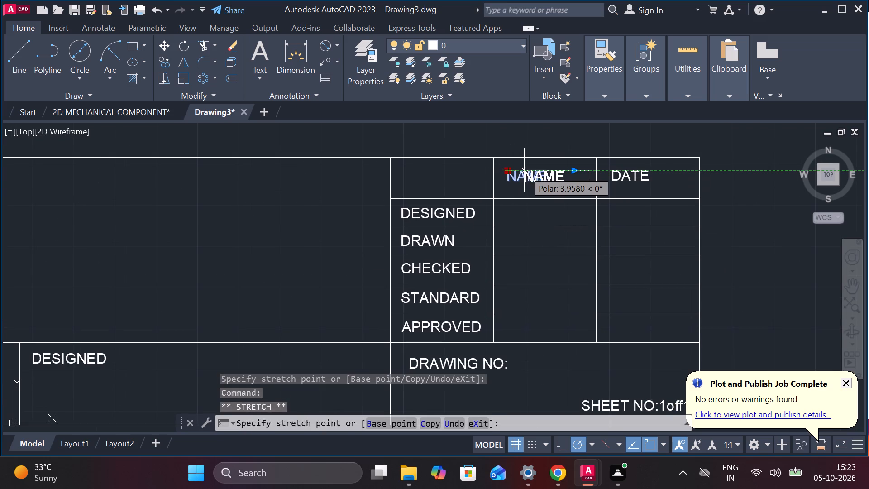
{"action": "left_click", "coordinate": [521, 170]}
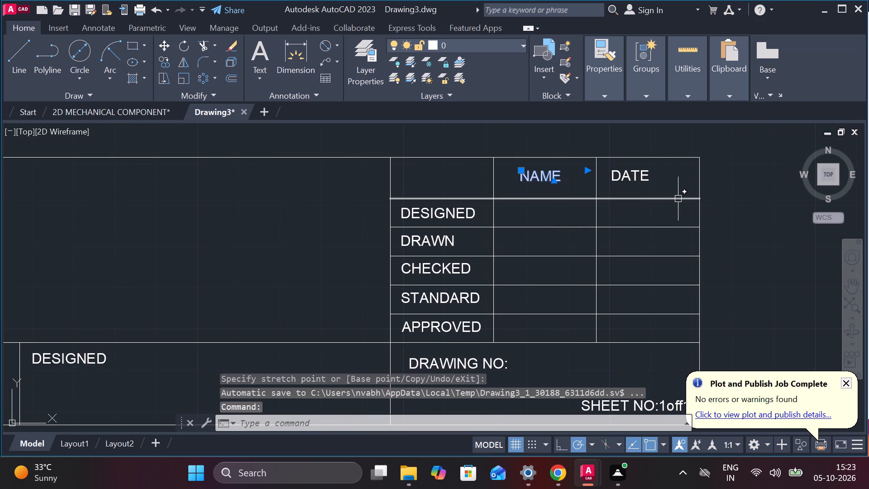
{"action": "key", "text": "Escape"}
Shift the DATE label horizontally so it sits closer to the centre of its header cell.
{"action": "left_click", "coordinate": [629, 174]}
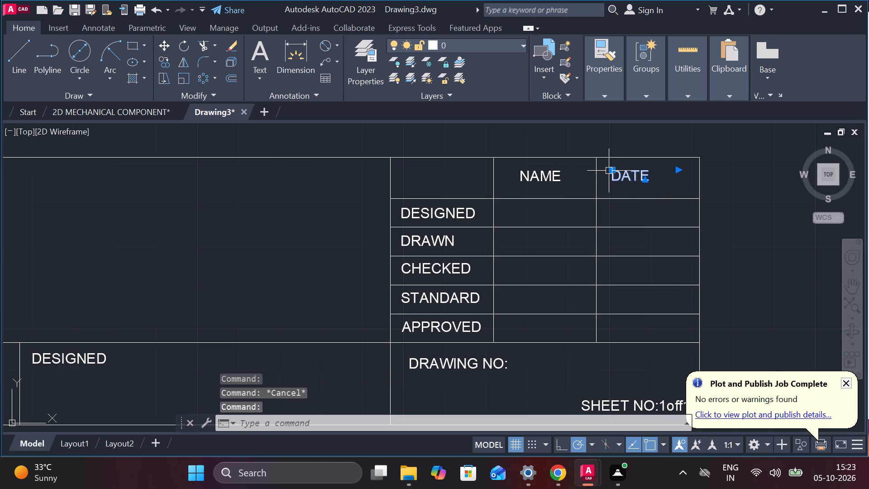
{"action": "left_click", "coordinate": [611, 171]}
{"action": "left_click", "coordinate": [625, 171]}
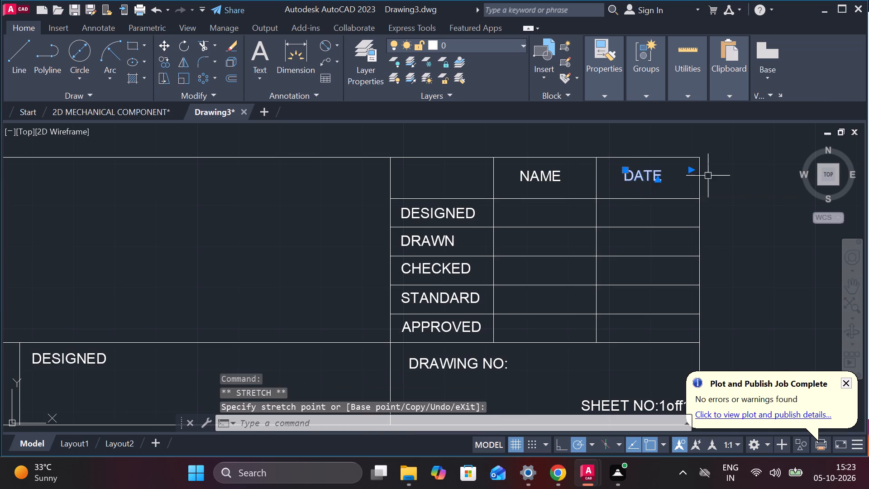
{"action": "key", "text": "Escape"}
Replace the DESIGNED text in the title block's lower-left cell with SCALE 1:1, widening its text box to fit one line.
{"action": "scroll", "coordinate": [745, 185], "scroll_direction": "down", "scroll_amount": 3}
{"action": "scroll", "coordinate": [681, 239], "scroll_direction": "up", "scroll_amount": 1}
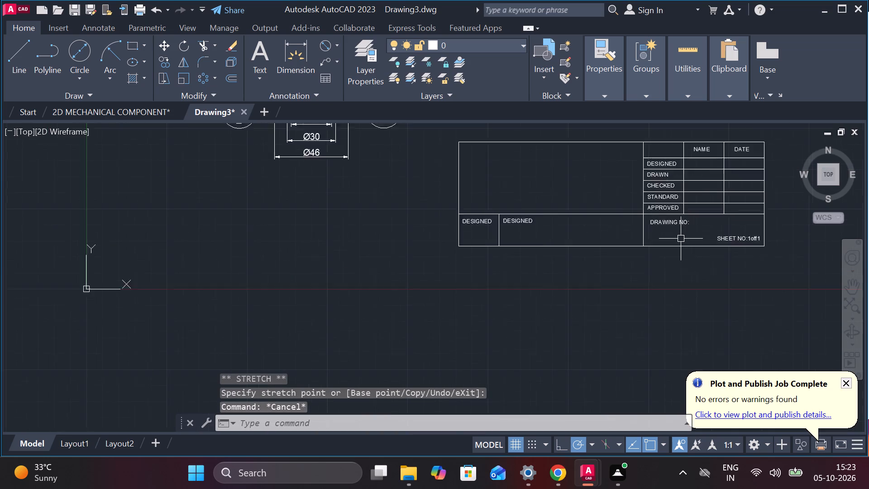
{"action": "scroll", "coordinate": [681, 239], "scroll_direction": "up", "scroll_amount": 1}
{"action": "middle_click_drag", "start_coordinate": [574, 215], "coordinate": [455, 279]}
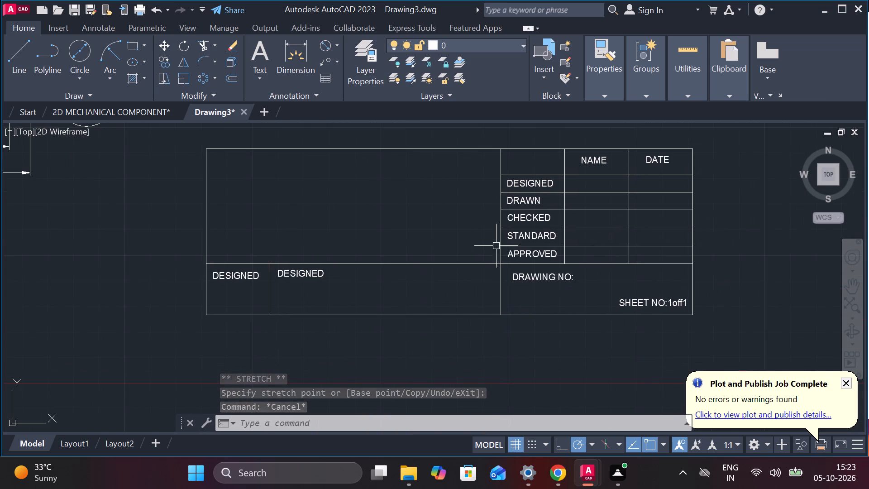
{"action": "scroll", "coordinate": [531, 237], "scroll_direction": "up", "scroll_amount": 1}
{"action": "scroll", "coordinate": [470, 179], "scroll_direction": "down", "scroll_amount": 1}
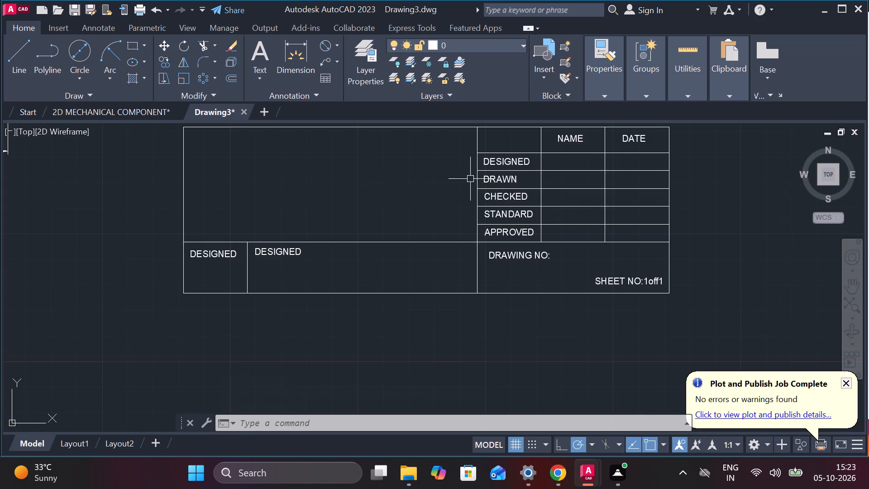
{"action": "middle_click_drag", "start_coordinate": [438, 206], "coordinate": [541, 242]}
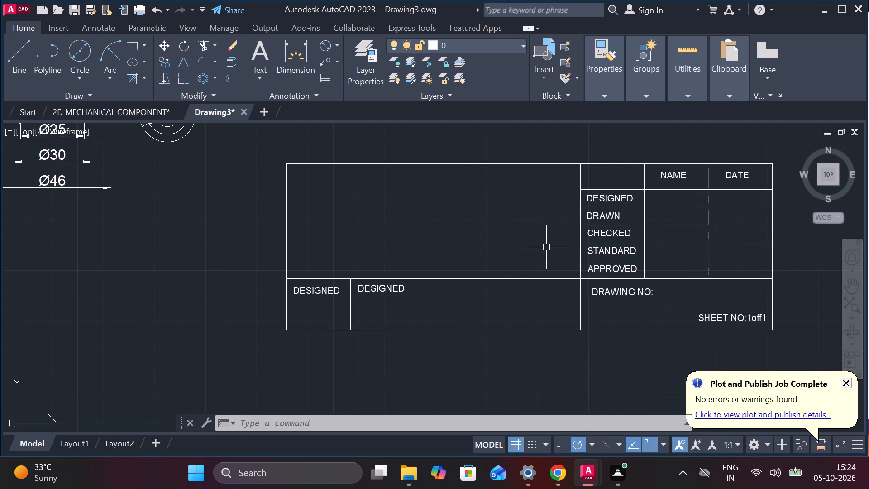
{"action": "double_click", "coordinate": [320, 291]}
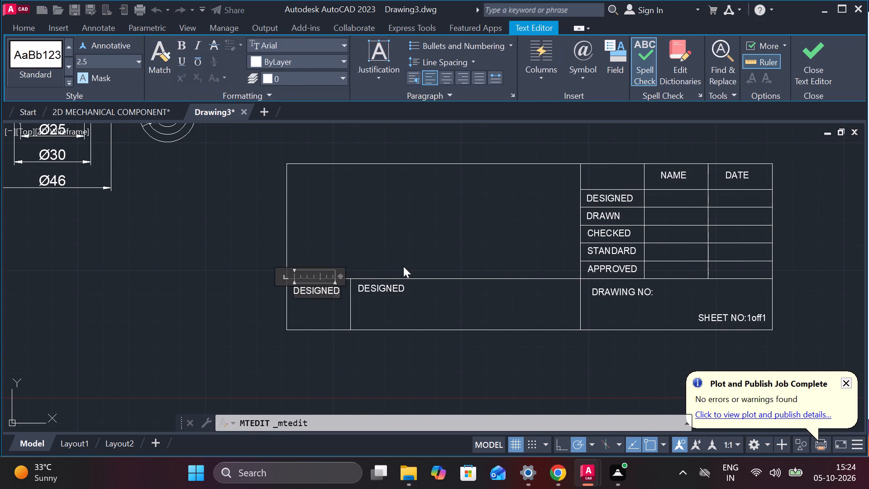
{"action": "key", "text": "Right"}
{"action": "key", "text": "Right"}
{"action": "key", "text": "Right"}
{"action": "key", "text": "BackSpace"}
{"action": "key", "text": "BackSpace"}
{"action": "key", "text": "BackSpace"}
{"action": "key", "text": "BackSpace"}
{"action": "key", "text": "BackSpace"}
{"action": "key", "text": "BackSpace"}
{"action": "key", "text": "BackSpace"}
{"action": "key", "text": "BackSpace"}
{"action": "key", "text": "BackSpace"}
{"action": "key", "text": "BackSpace"}
{"action": "key", "text": "BackSpace"}
{"action": "type", "text": "SCALE"}
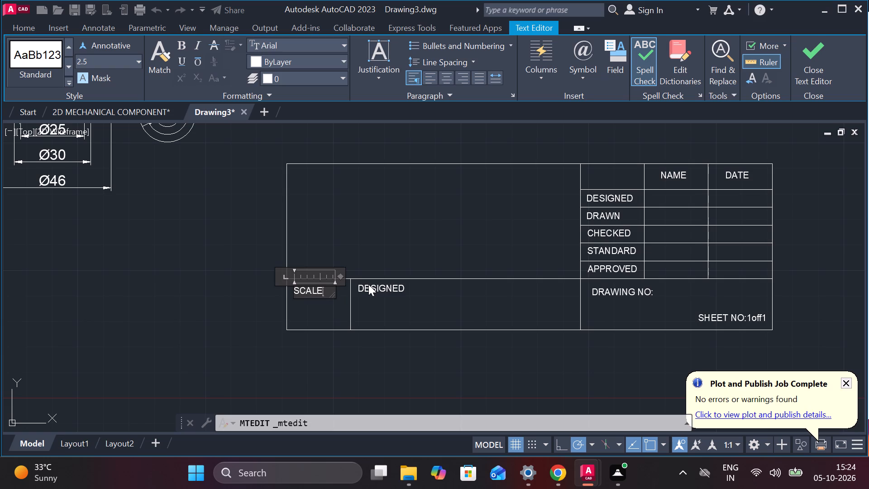
{"action": "key", "text": "space"}
{"action": "key", "text": "1"}
{"action": "key", "text": "shift+colon"}
{"action": "key", "text": "1"}
{"action": "left_click_drag", "start_coordinate": [335, 292], "coordinate": [340, 293]}
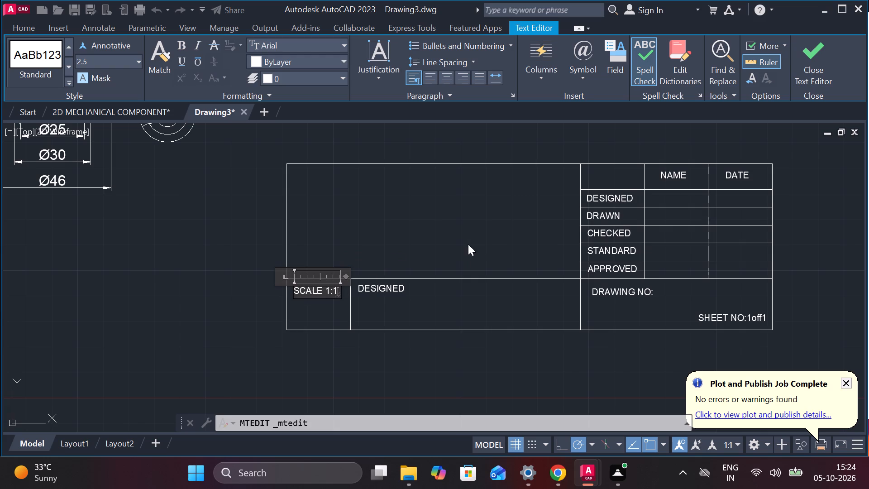
{"action": "left_click", "coordinate": [819, 55]}
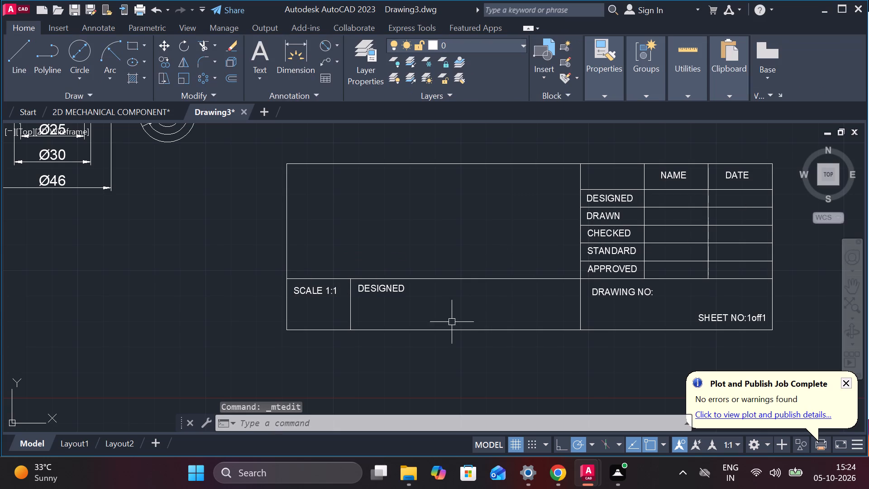
Draw a 25-long horizontal line below SCALE 1:1, from the midpoint of the cell's right edge to its left edge.
{"action": "middle_click_drag", "start_coordinate": [456, 265], "coordinate": [581, 217]}
{"action": "key", "text": "l"}
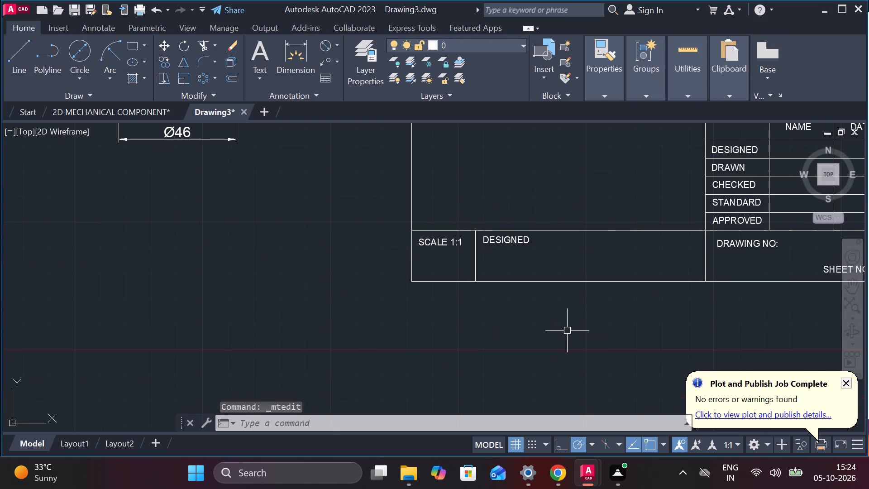
{"action": "key", "text": "Return"}
{"action": "scroll", "coordinate": [458, 288], "scroll_direction": "up", "scroll_amount": 2}
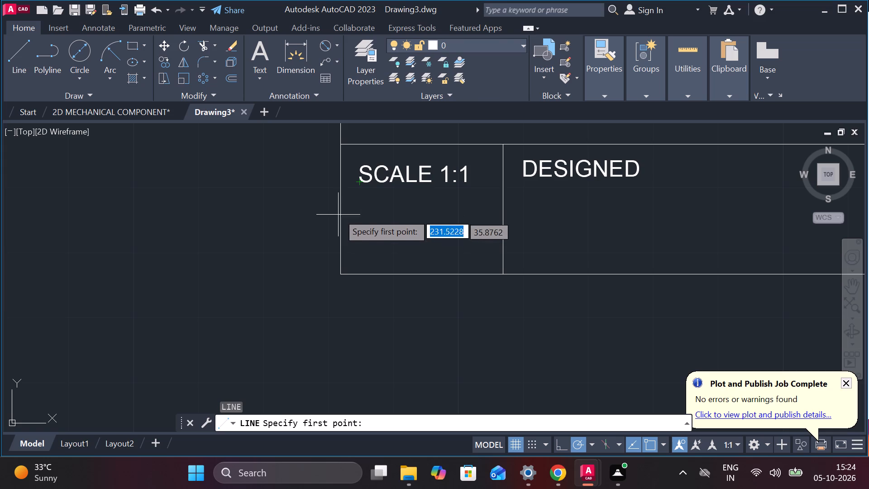
{"action": "left_click", "coordinate": [503, 209]}
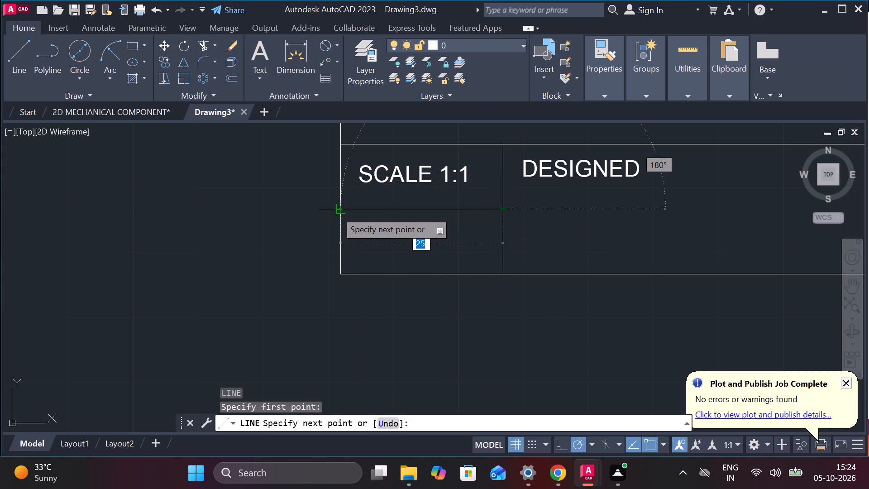
{"action": "left_click", "coordinate": [336, 211]}
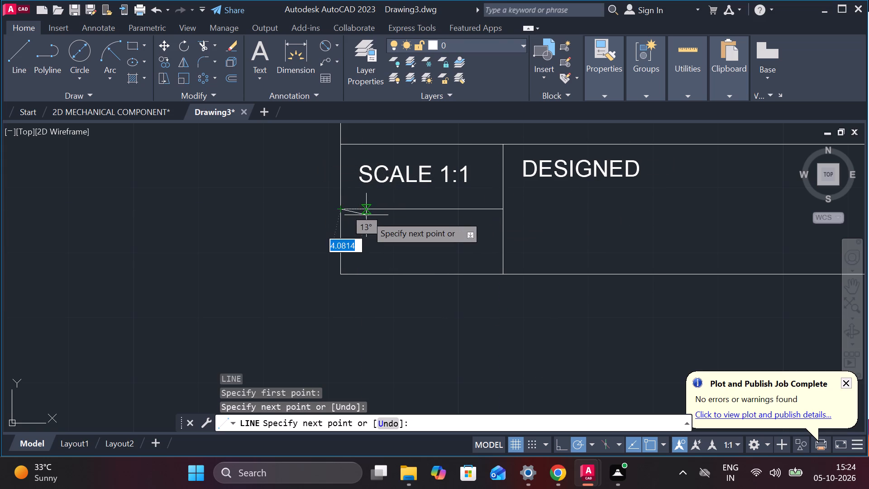
{"action": "key", "text": "Escape"}
Draw a circle of diameter 3 in the right part of the empty cell below SCALE 1:1.
{"action": "scroll", "coordinate": [390, 215], "scroll_direction": "down", "scroll_amount": 1}
{"action": "scroll", "coordinate": [435, 225], "scroll_direction": "down", "scroll_amount": 1}
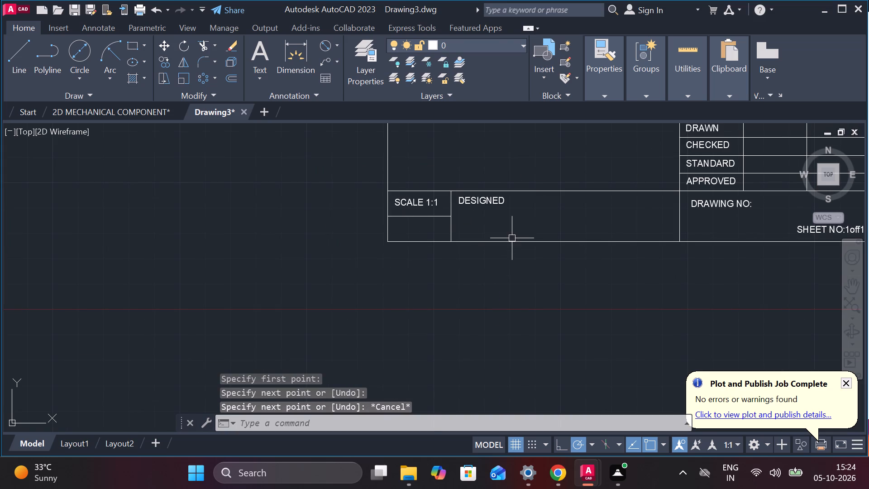
{"action": "middle_click_drag", "start_coordinate": [512, 256], "coordinate": [512, 271]}
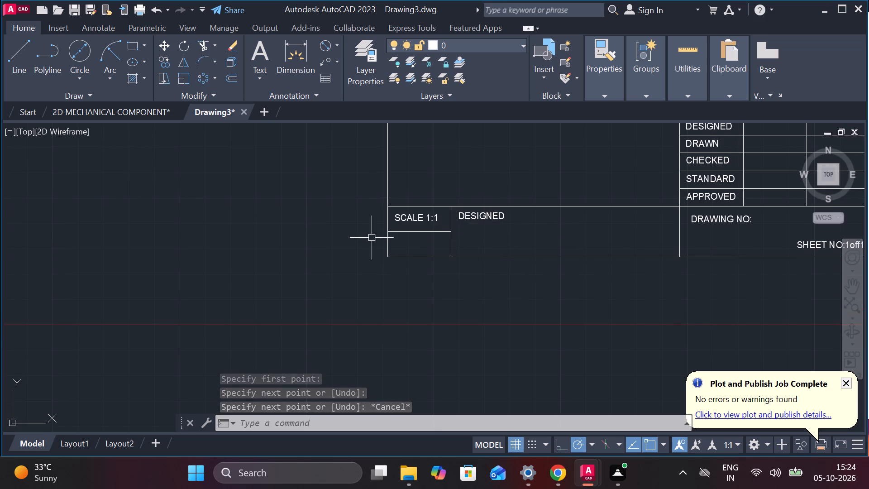
{"action": "scroll", "coordinate": [341, 217], "scroll_direction": "up", "scroll_amount": 2}
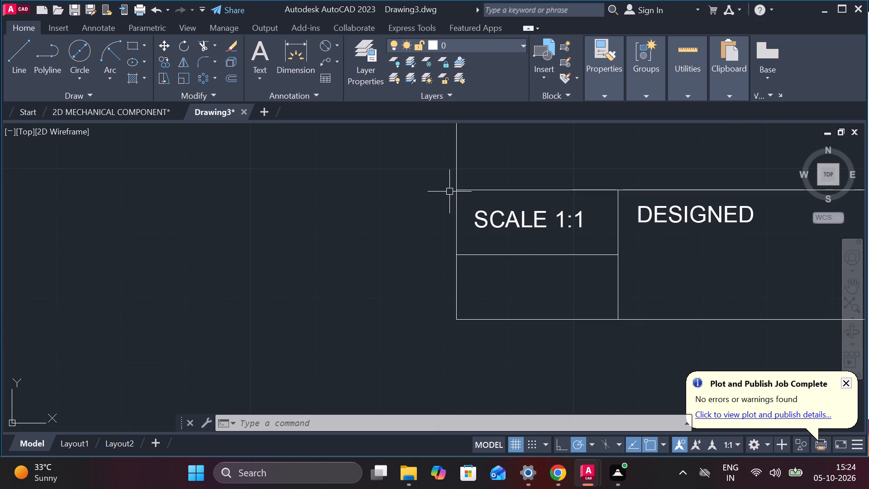
{"action": "left_click", "coordinate": [84, 55]}
{"action": "middle_click_drag", "start_coordinate": [554, 295], "coordinate": [502, 283]}
{"action": "scroll", "coordinate": [516, 273], "scroll_direction": "up", "scroll_amount": 1}
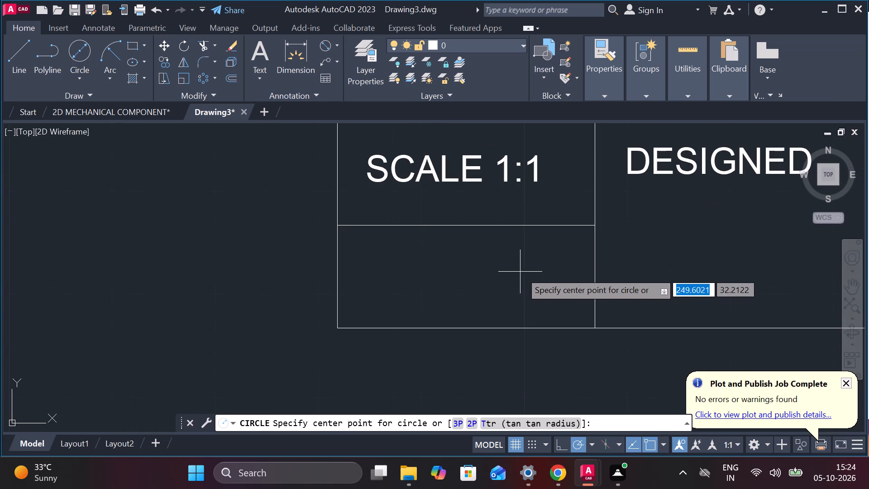
{"action": "left_click", "coordinate": [534, 266]}
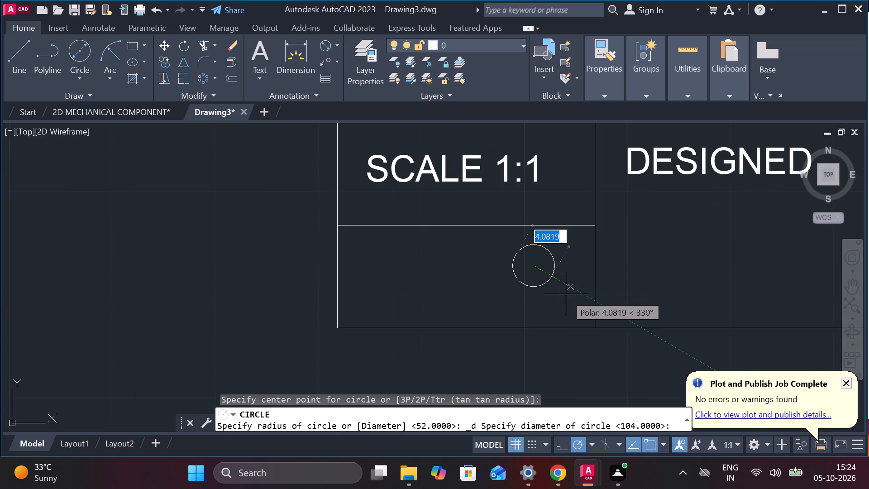
{"action": "key", "text": "3"}
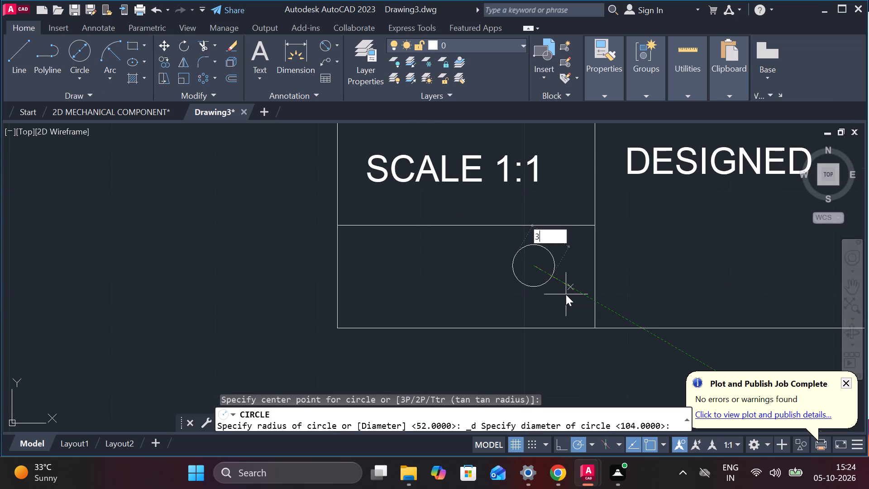
{"action": "key", "text": "Return"}
Draw a concentric circle of diameter 4 around the diameter 3 circle.
{"action": "key", "text": "space"}
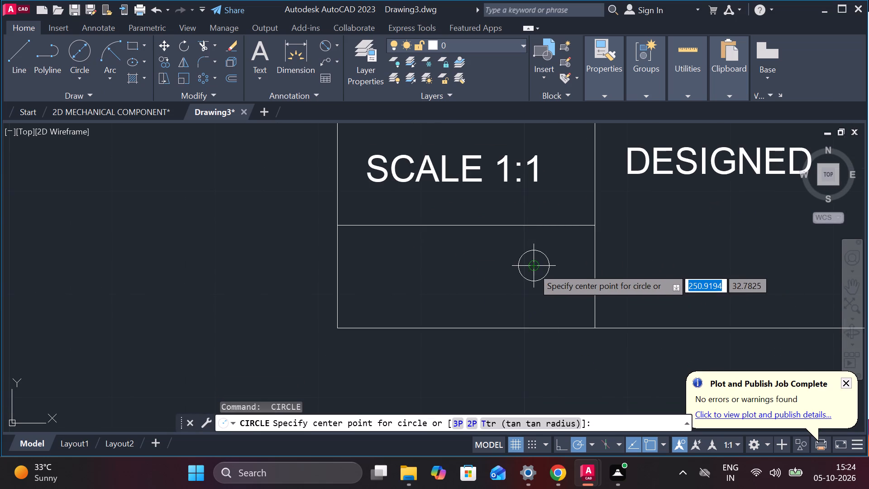
{"action": "left_click", "coordinate": [533, 268]}
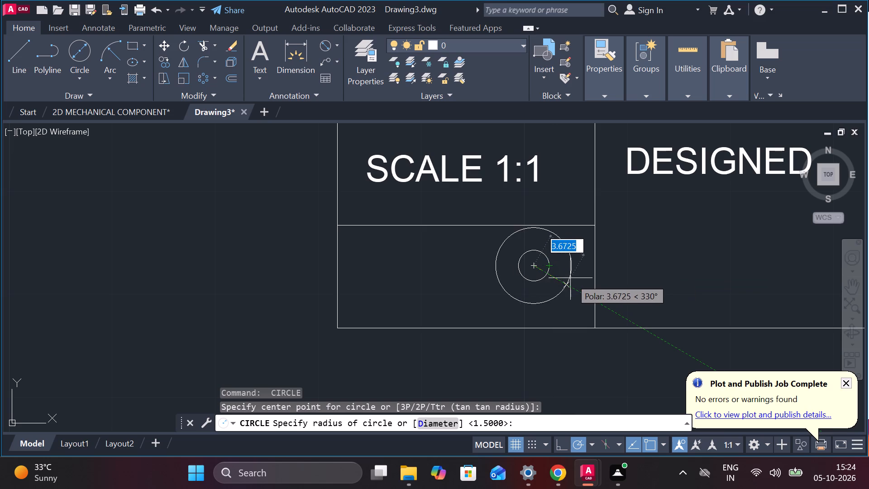
{"action": "scroll", "coordinate": [552, 270], "scroll_direction": "up", "scroll_amount": 2}
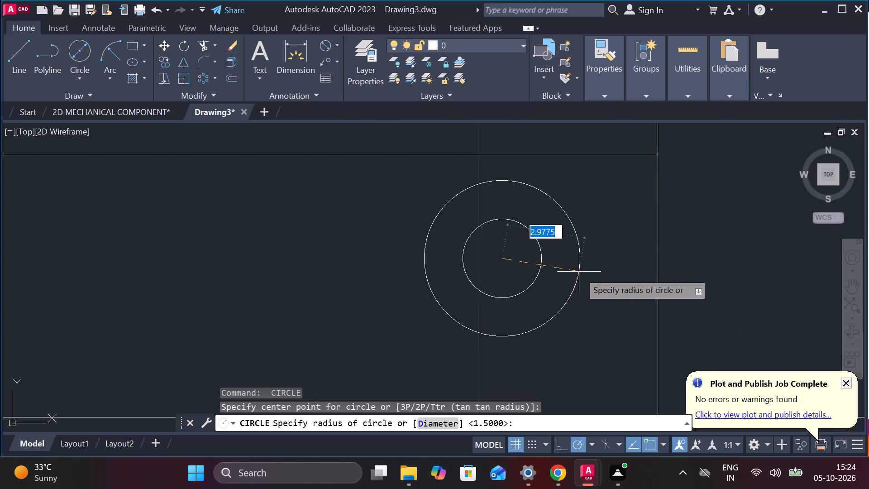
{"action": "key", "text": "d"}
{"action": "key", "text": "Return"}
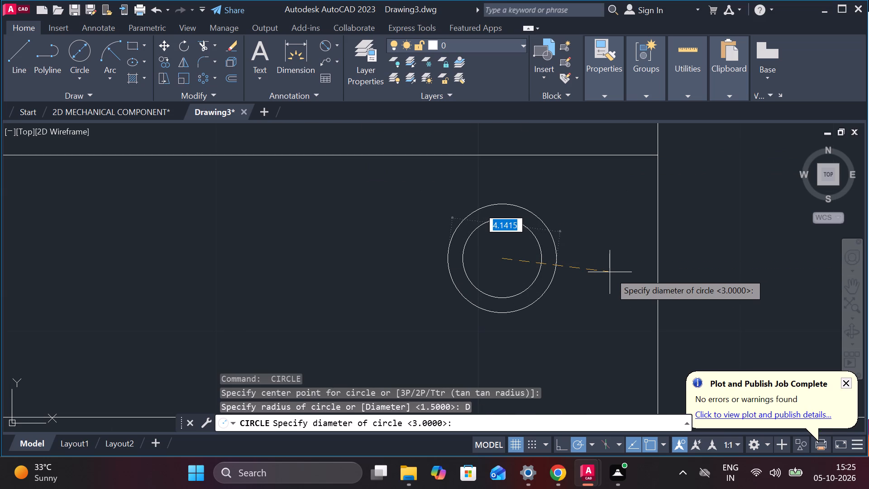
{"action": "key", "text": "4"}
{"action": "key", "text": "Return"}
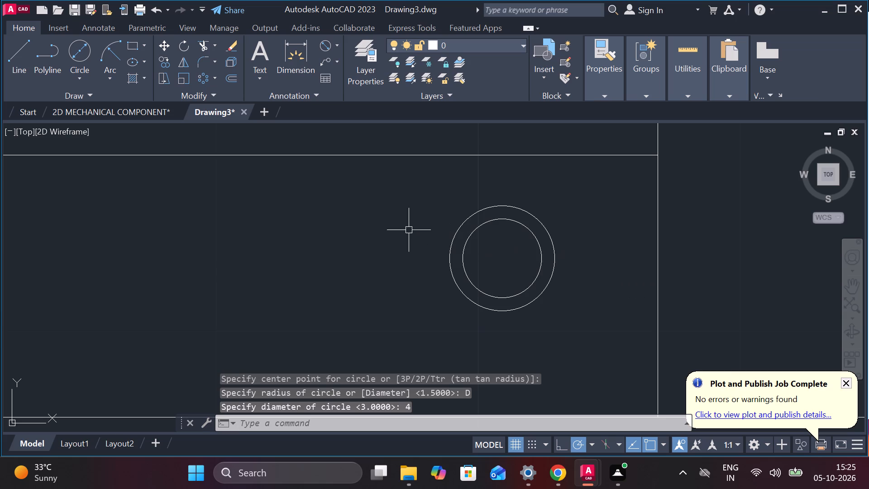
Draw a horizontal centre line from the concentric circles' centre leftward past the outer circle into the empty part of the cell.
{"action": "left_click", "coordinate": [18, 56]}
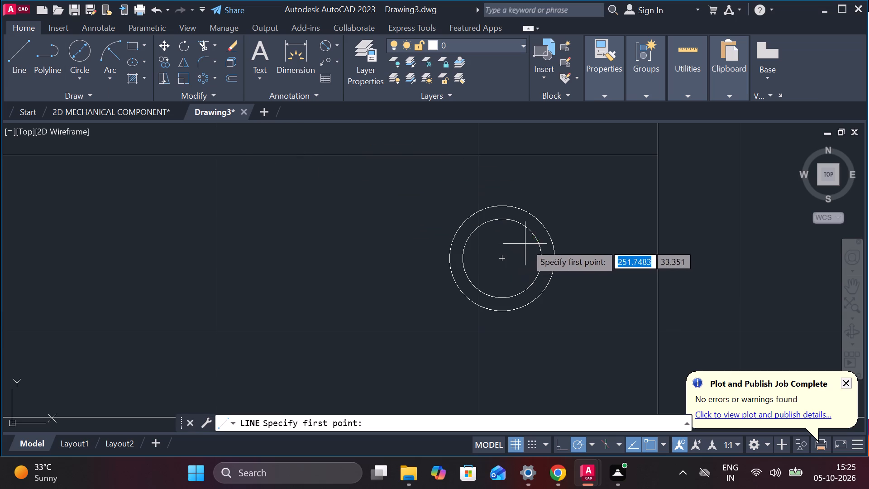
{"action": "left_click", "coordinate": [506, 259]}
{"action": "left_click", "coordinate": [281, 261]}
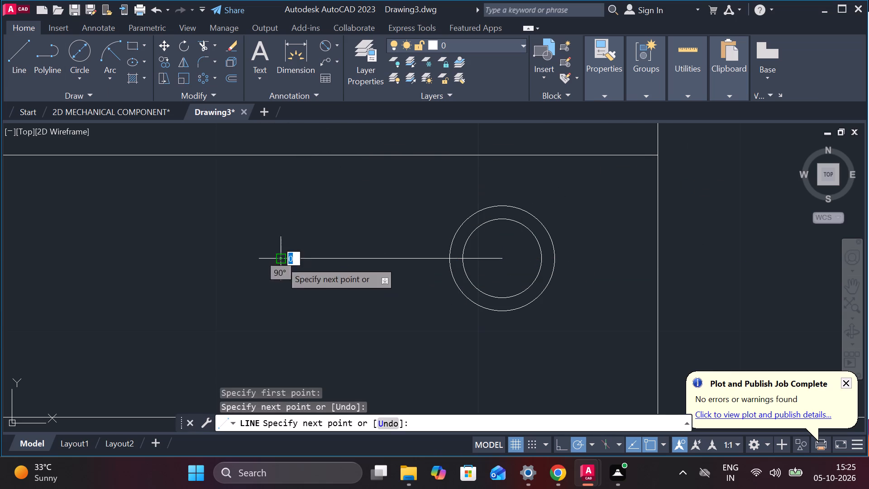
{"action": "key", "text": "Escape"}
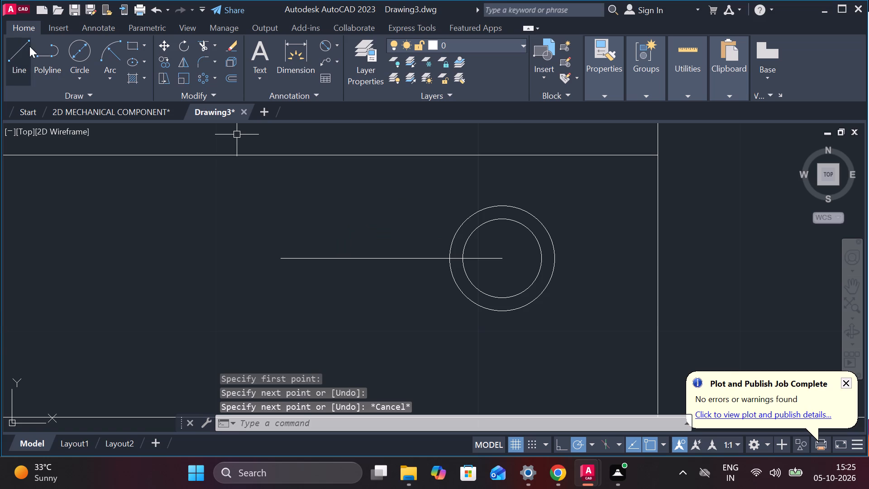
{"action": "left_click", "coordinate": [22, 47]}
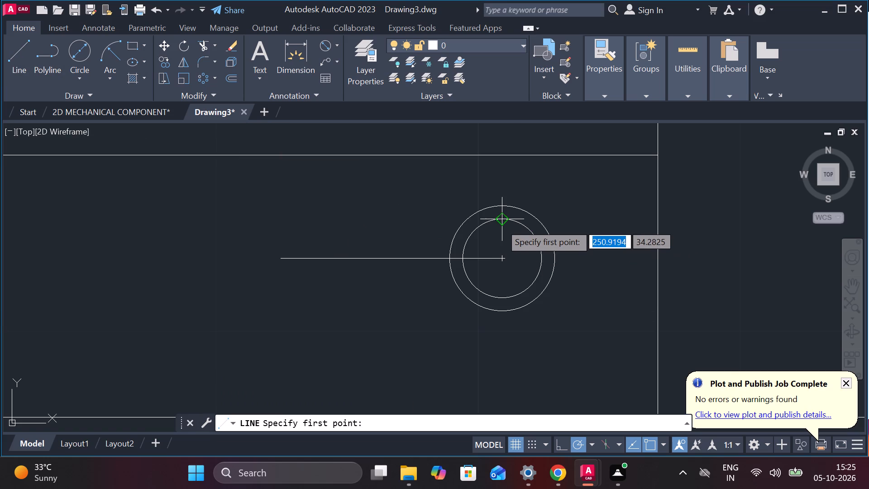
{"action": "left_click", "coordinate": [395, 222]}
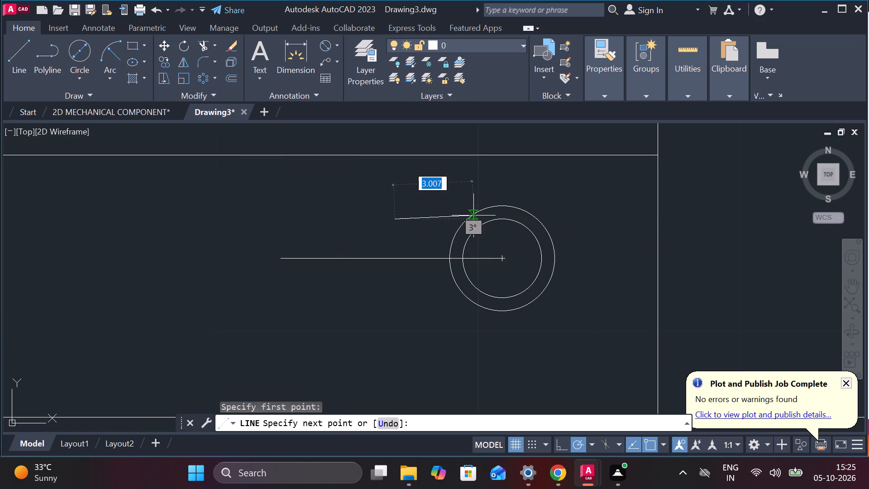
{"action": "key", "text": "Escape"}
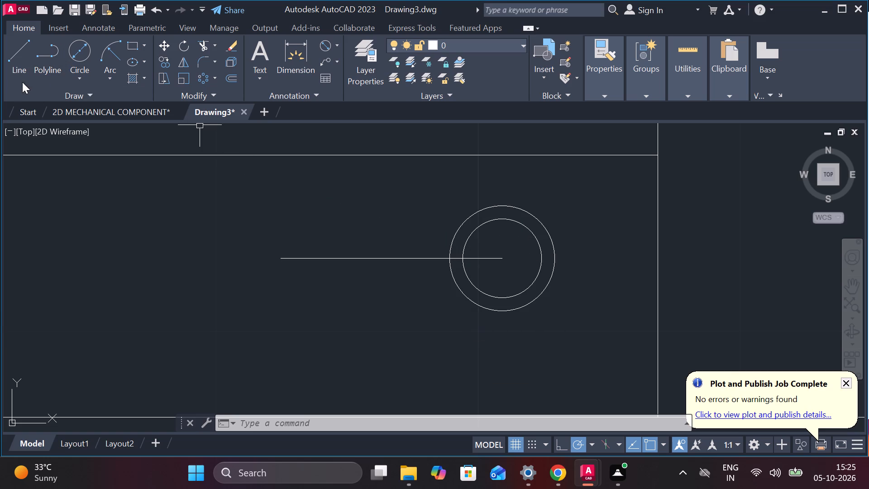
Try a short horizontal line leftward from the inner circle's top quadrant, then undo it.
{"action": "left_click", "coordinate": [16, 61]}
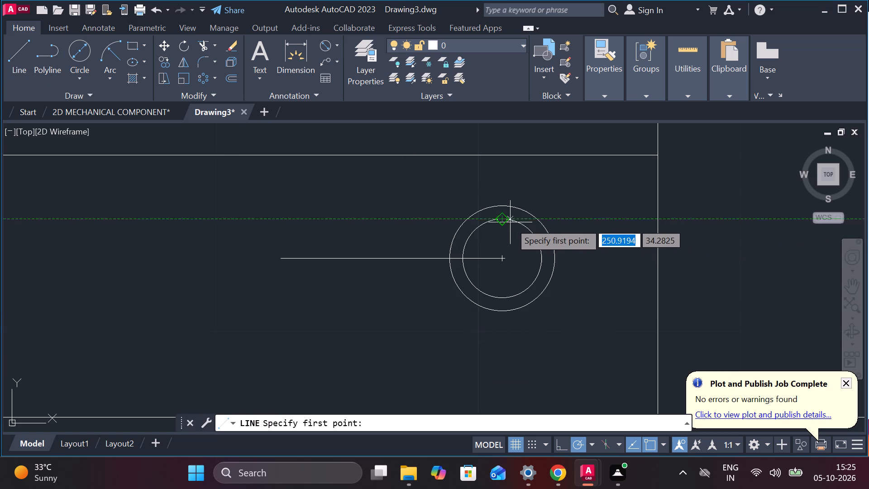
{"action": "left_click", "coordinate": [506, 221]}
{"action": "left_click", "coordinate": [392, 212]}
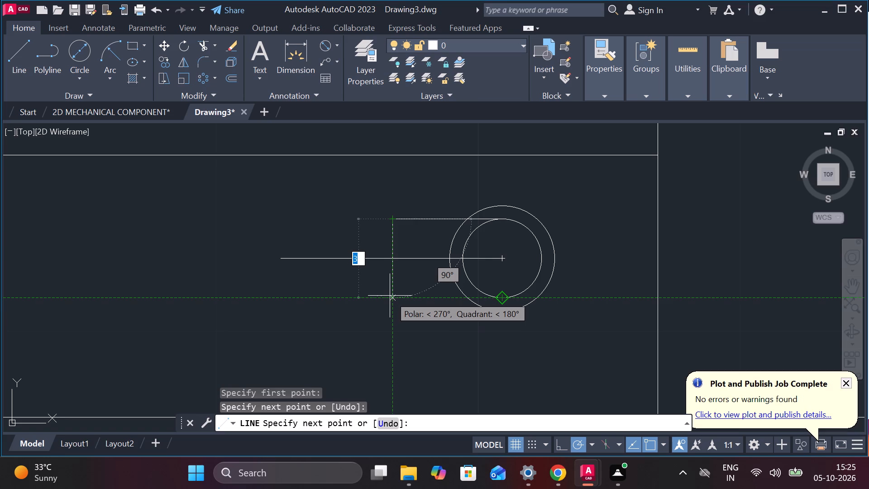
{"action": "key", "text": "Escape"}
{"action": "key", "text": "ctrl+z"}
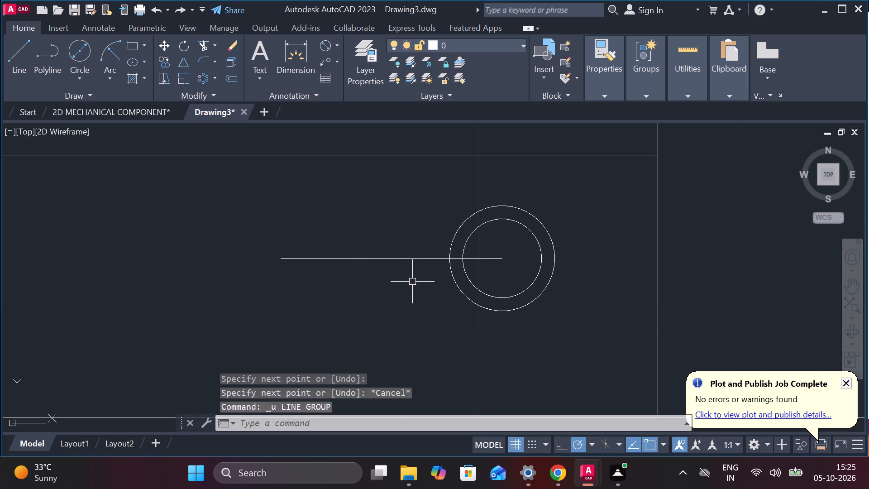
Draw connected lines from the inner circle's top quadrant: about 7.16 left, 3 down, and back right to its bottom quadrant.
{"action": "key", "text": "l"}
{"action": "key", "text": "Return"}
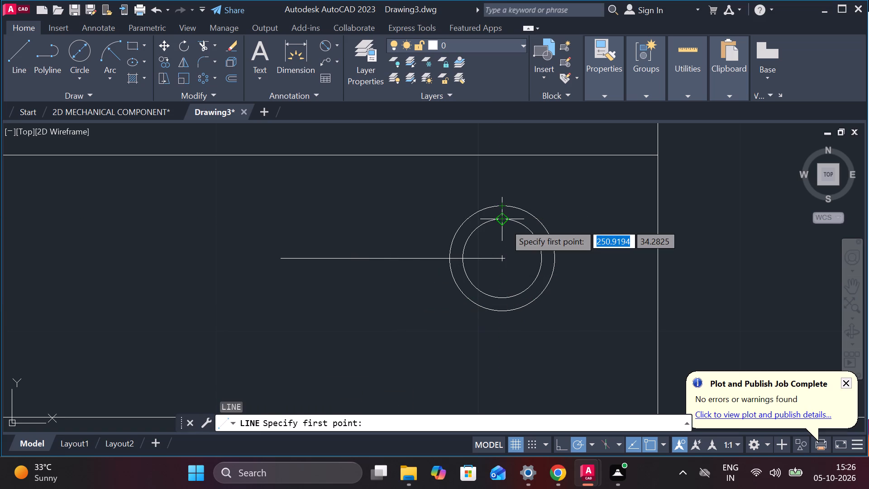
{"action": "left_click", "coordinate": [505, 223]}
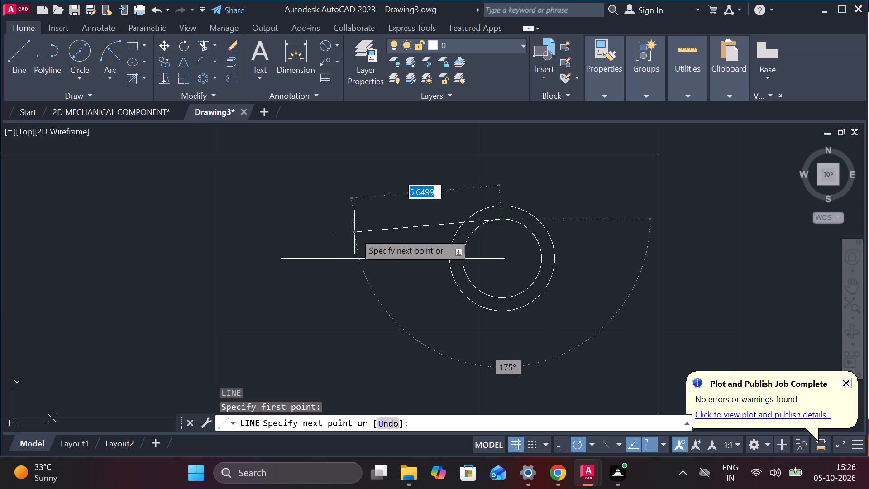
{"action": "left_click", "coordinate": [314, 220]}
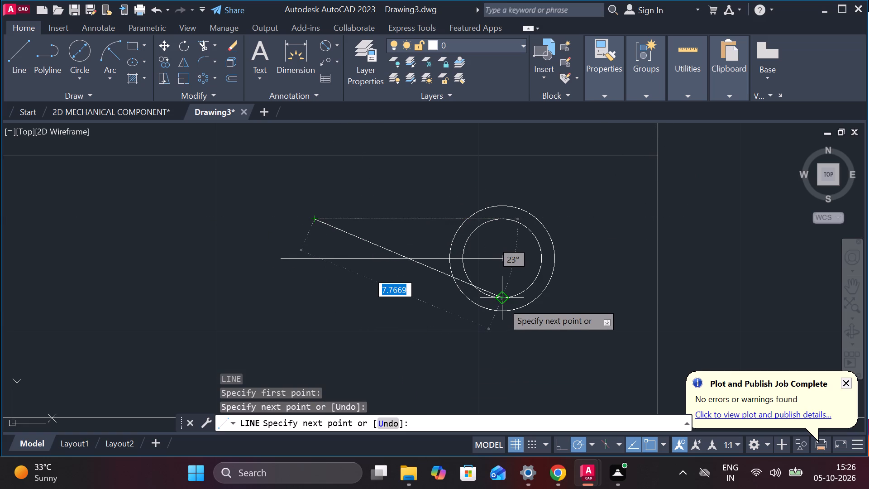
{"action": "left_click", "coordinate": [315, 302]}
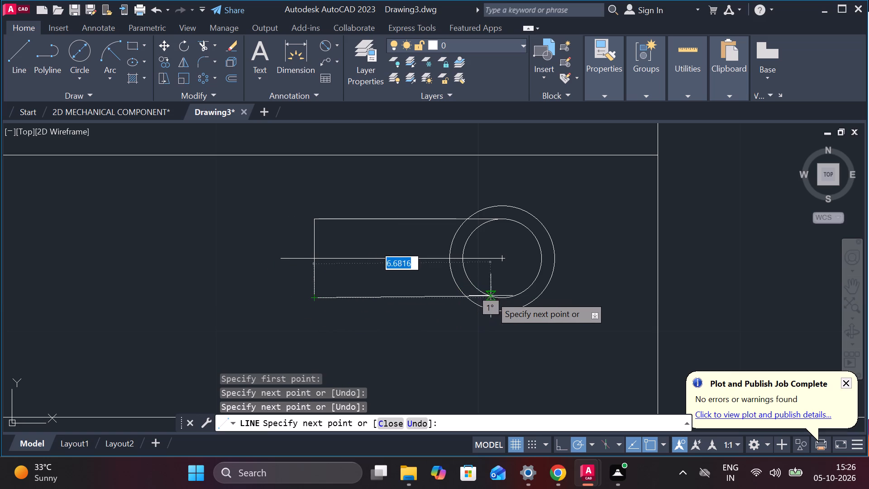
{"action": "left_click", "coordinate": [500, 297]}
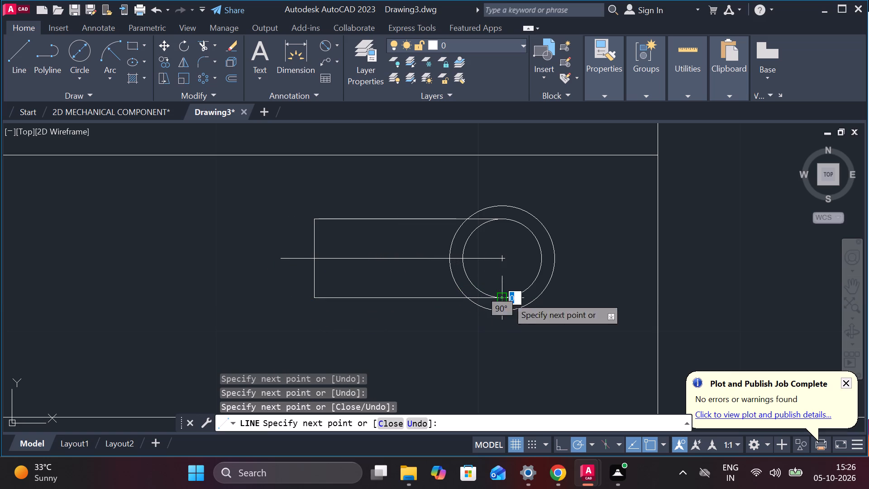
{"action": "key", "text": "Escape"}
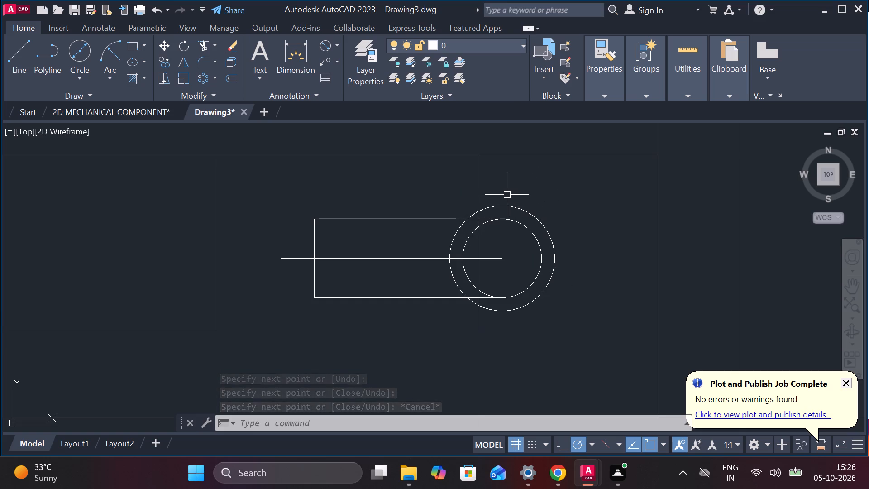
Draw two slanted lines from the open rectangle's left corners to the outer circle's top and bottom quadrants.
{"action": "key", "text": "l"}
{"action": "key", "text": "Return"}
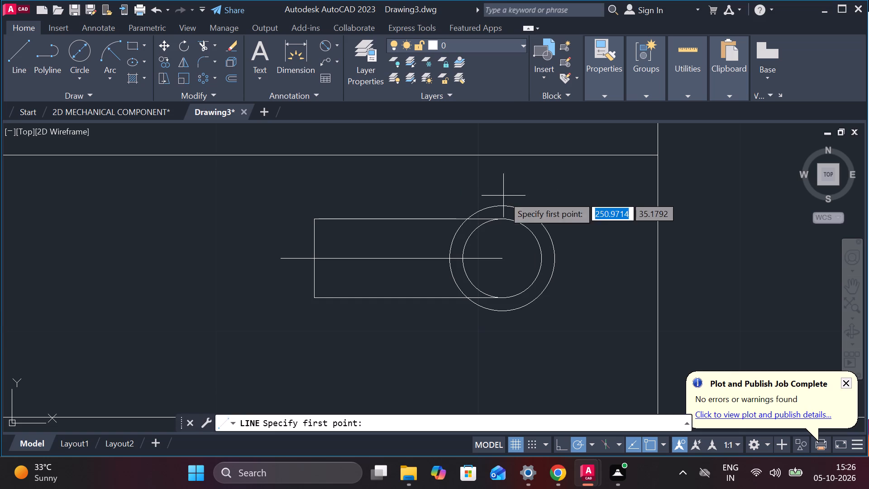
{"action": "left_click", "coordinate": [315, 217]}
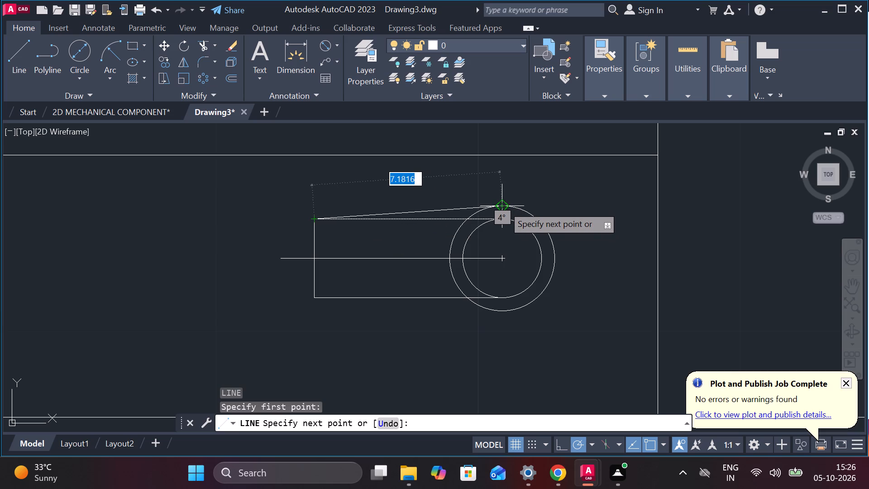
{"action": "left_click", "coordinate": [503, 203]}
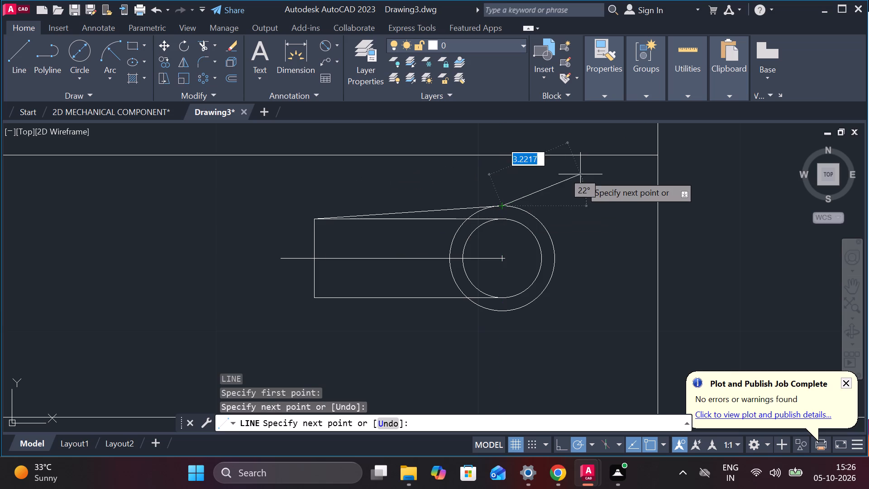
{"action": "key", "text": "Escape"}
{"action": "key", "text": "l"}
{"action": "key", "text": "Return"}
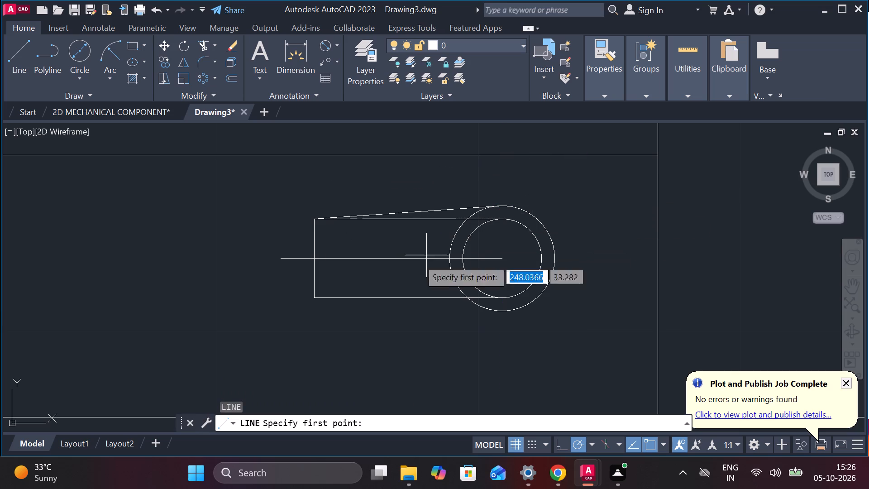
{"action": "left_click", "coordinate": [312, 296]}
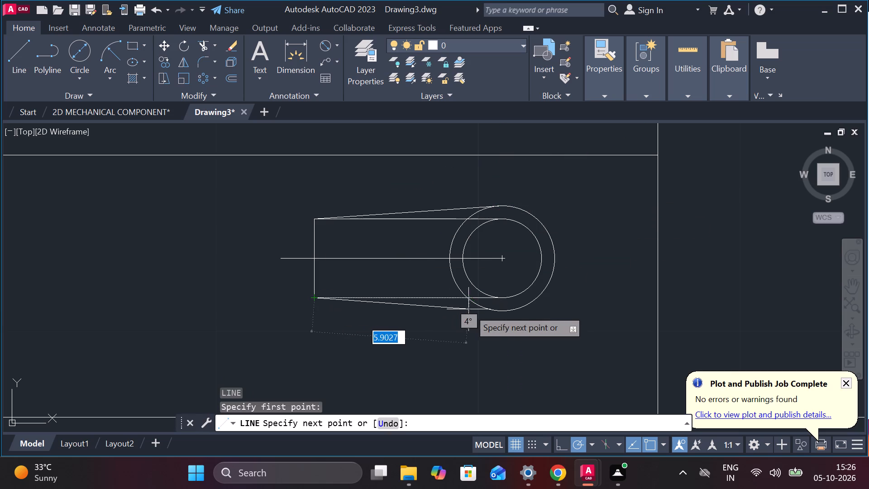
{"action": "left_click", "coordinate": [500, 311]}
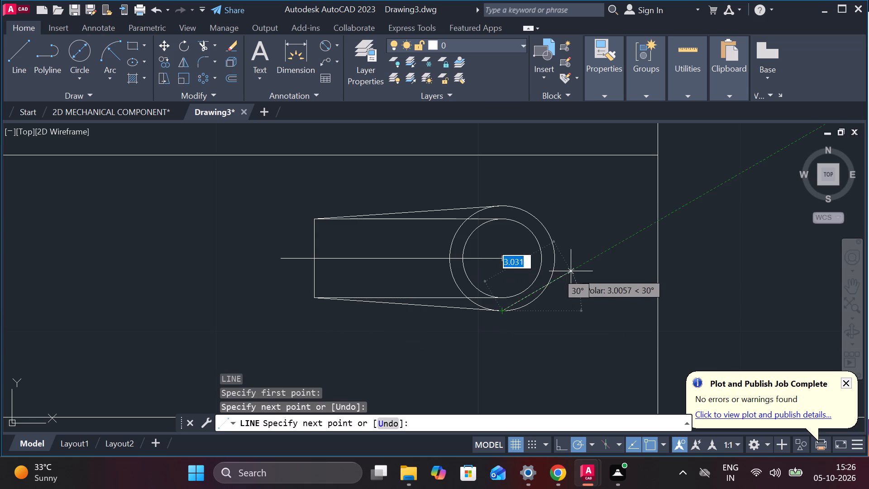
{"action": "key", "text": "Escape"}
Draw a 3.5-long vertical line joining the midpoints of the two slanted lines.
{"action": "key", "text": "l"}
{"action": "key", "text": "Return"}
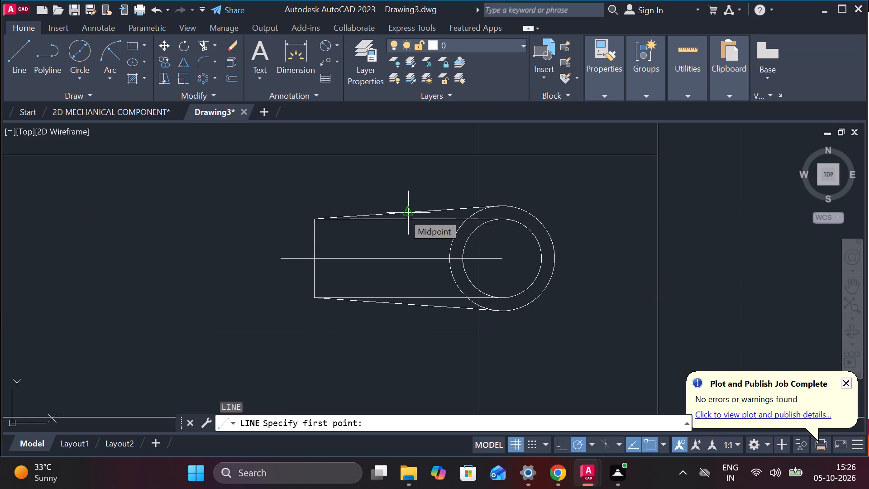
{"action": "left_click", "coordinate": [403, 213]}
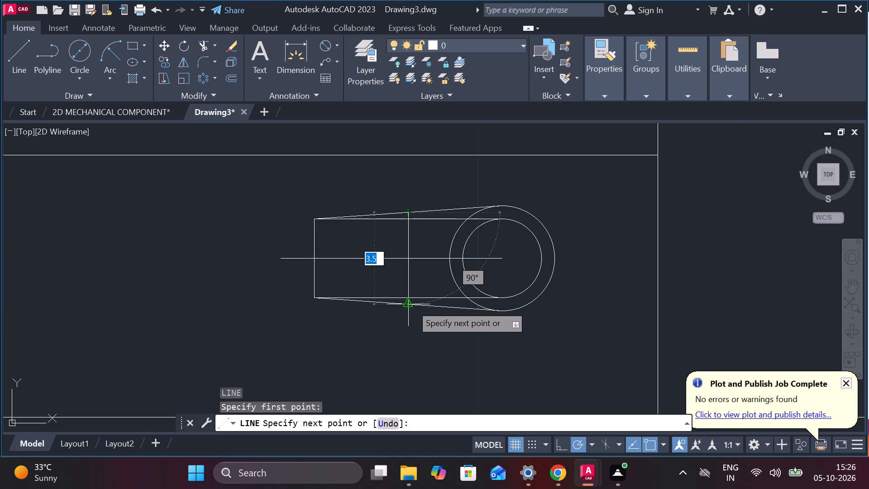
{"action": "left_click", "coordinate": [411, 305]}
{"action": "key", "text": "Escape"}
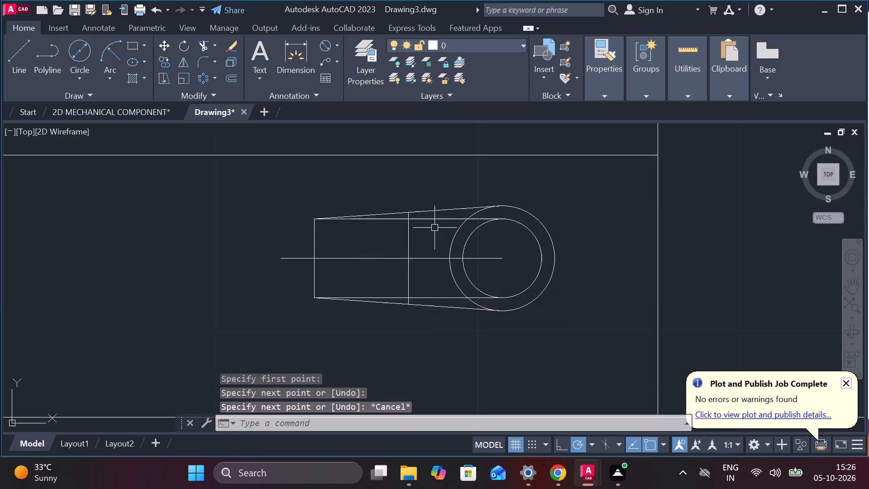
Erase the two horizontal construction lines running from the left vertical edge to the inner circle's quadrants.
{"action": "left_click", "coordinate": [434, 216]}
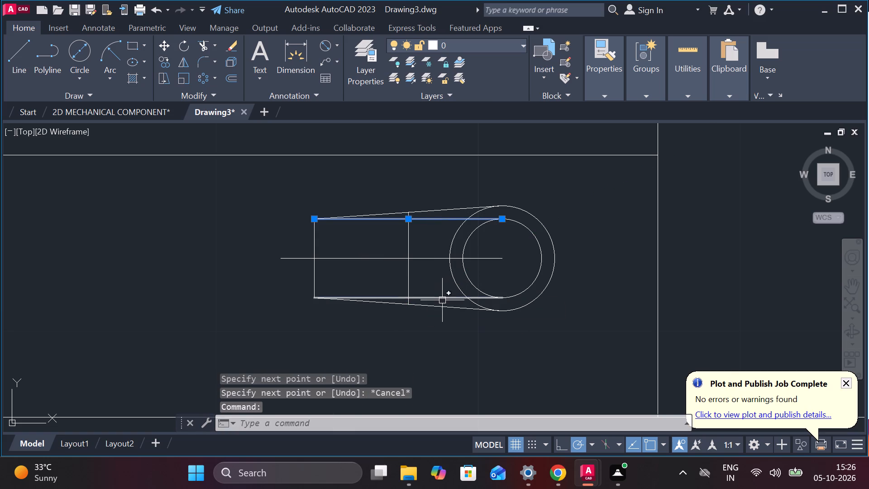
{"action": "left_click", "coordinate": [442, 300]}
{"action": "key", "text": "e"}
{"action": "key", "text": "Return"}
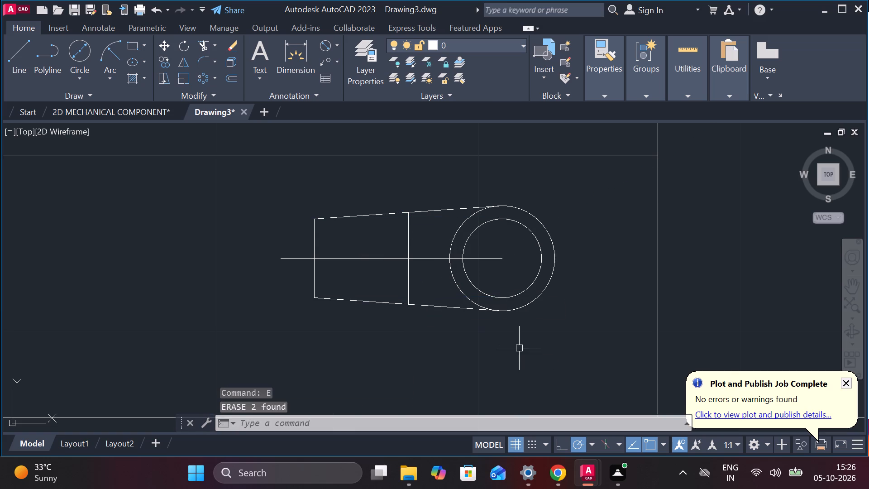
Trim both slanted lines between the middle vertical line and the outer circle, leaving a closed trapezoid.
{"action": "type", "text": "TR"}
{"action": "key", "text": "Return"}
{"action": "left_click", "coordinate": [435, 309]}
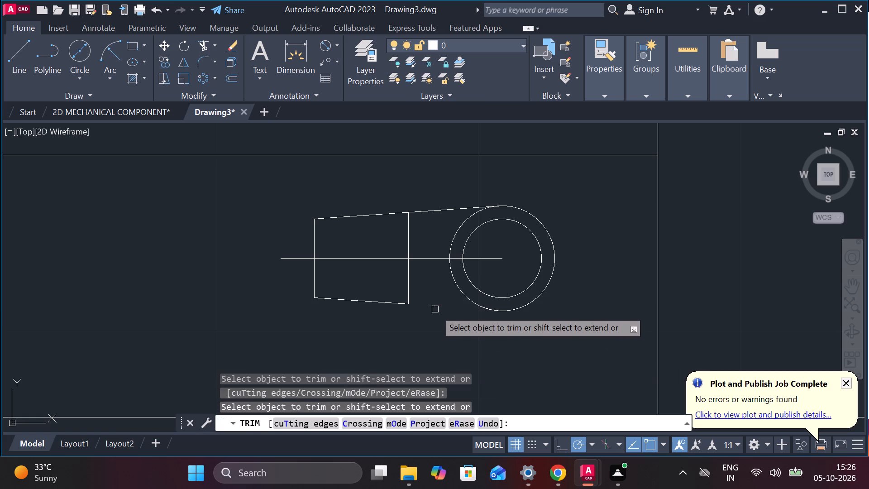
{"action": "left_click", "coordinate": [435, 213]}
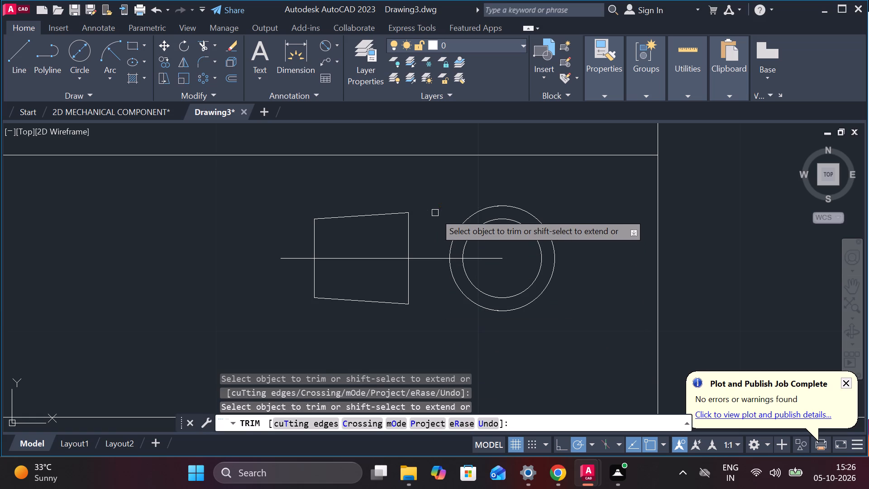
{"action": "scroll", "coordinate": [476, 207], "scroll_direction": "down", "scroll_amount": 2}
{"action": "scroll", "coordinate": [386, 243], "scroll_direction": "up", "scroll_amount": 1}
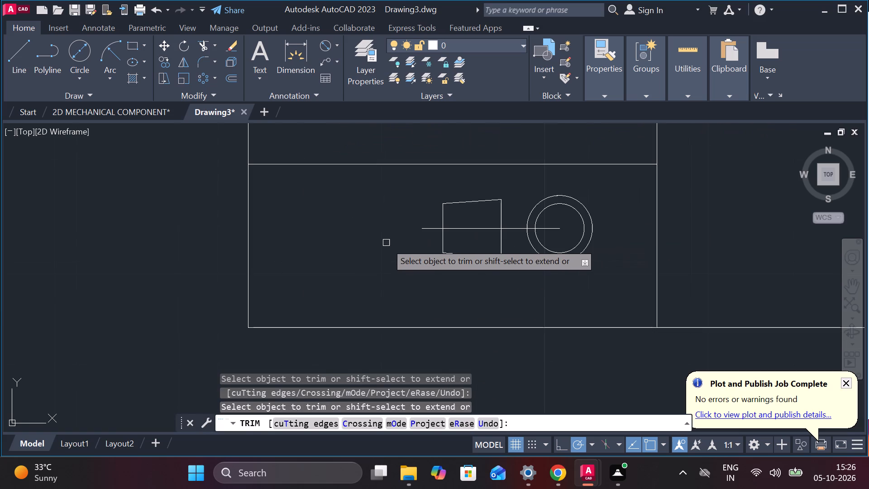
{"action": "scroll", "coordinate": [408, 234], "scroll_direction": "up", "scroll_amount": 1}
{"action": "middle_click_drag", "start_coordinate": [408, 234], "coordinate": [368, 248]}
{"action": "key", "text": "Escape"}
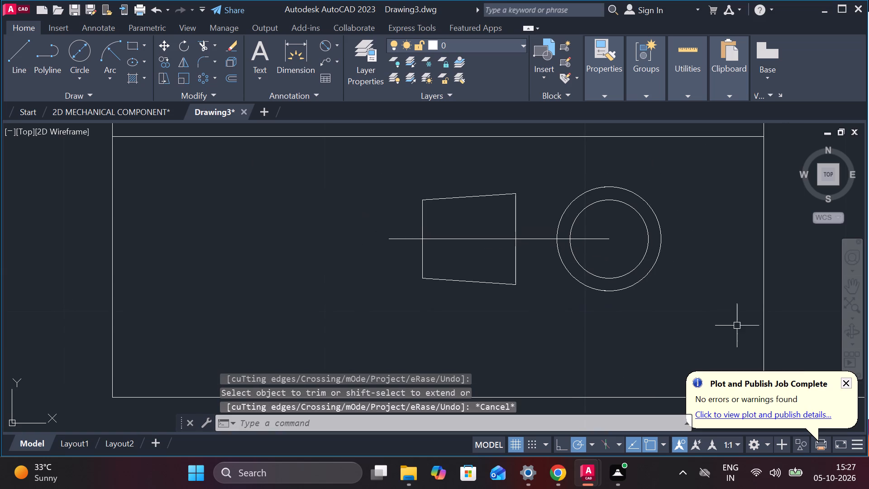
Draw a circle of diameter 2 at the common centre of the two concentric circles.
{"action": "left_click", "coordinate": [630, 268]}
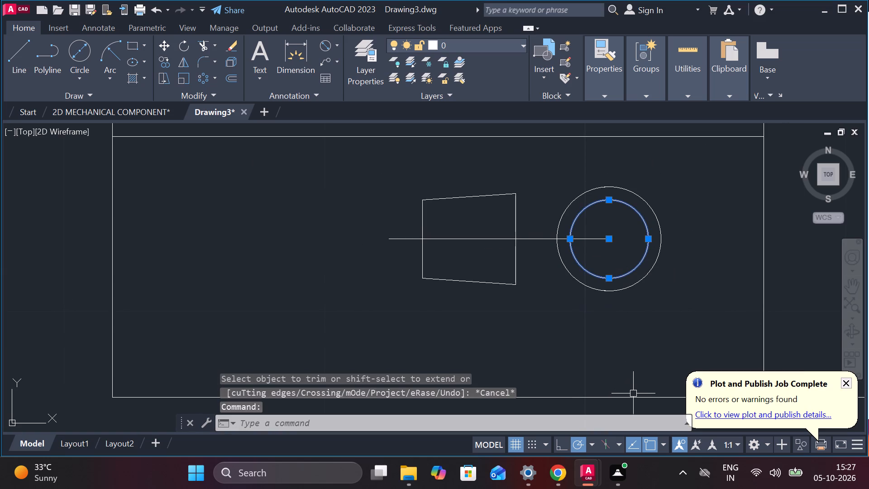
{"action": "key", "text": "Escape"}
{"action": "key", "text": "c"}
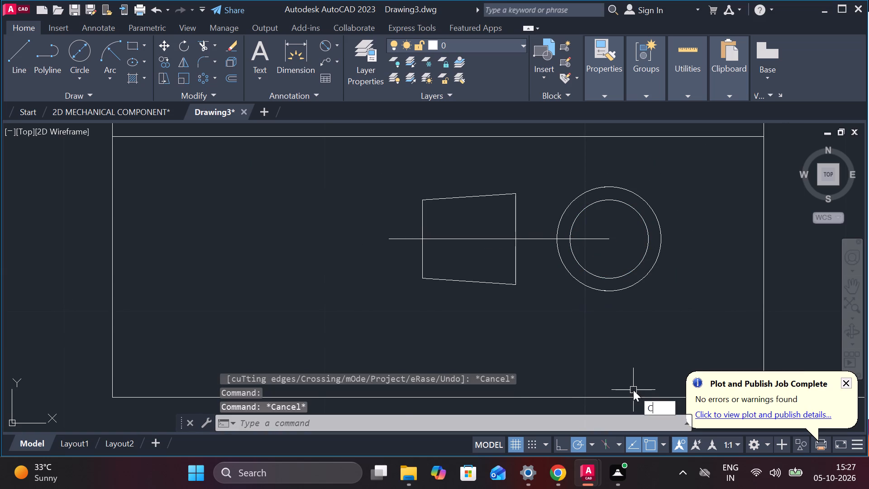
{"action": "key", "text": "Return"}
{"action": "left_click", "coordinate": [606, 243]}
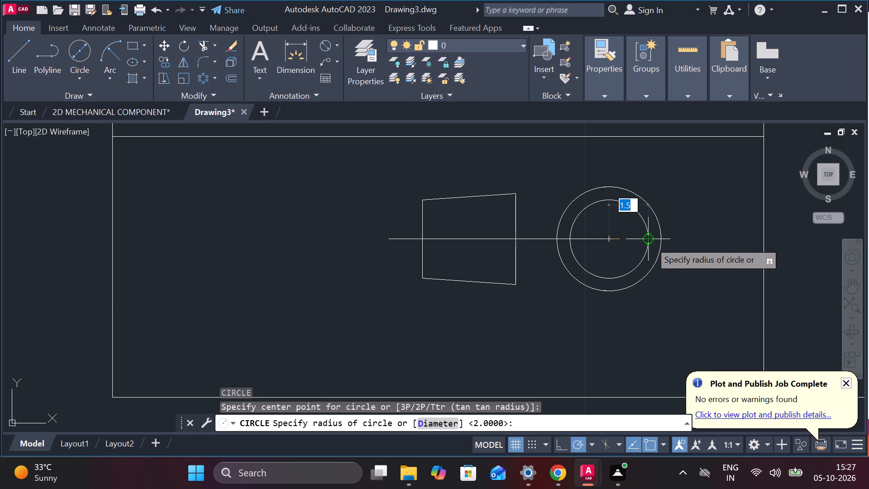
{"action": "scroll", "coordinate": [650, 241], "scroll_direction": "up", "scroll_amount": 3}
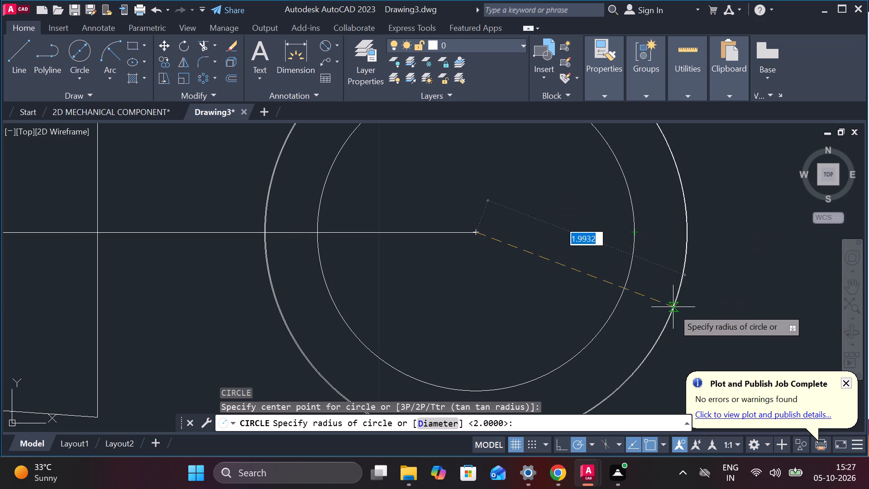
{"action": "key", "text": "d"}
{"action": "key", "text": "Return"}
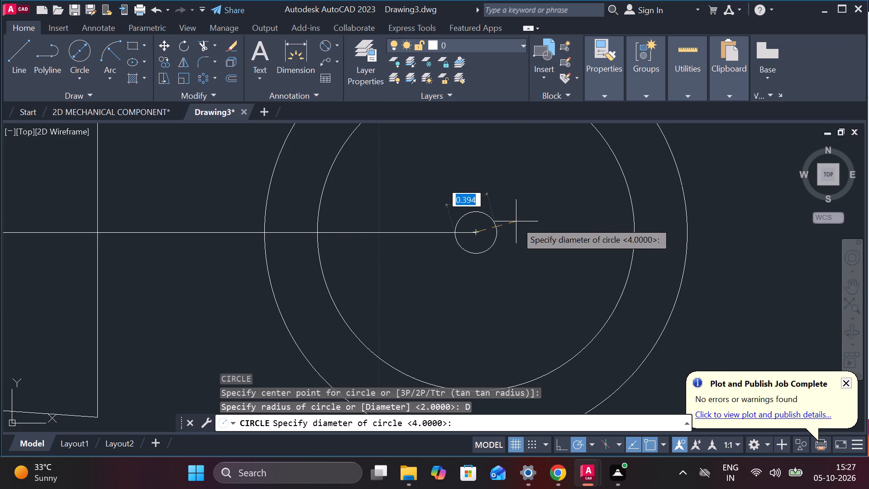
{"action": "scroll", "coordinate": [688, 245], "scroll_direction": "down", "scroll_amount": 1}
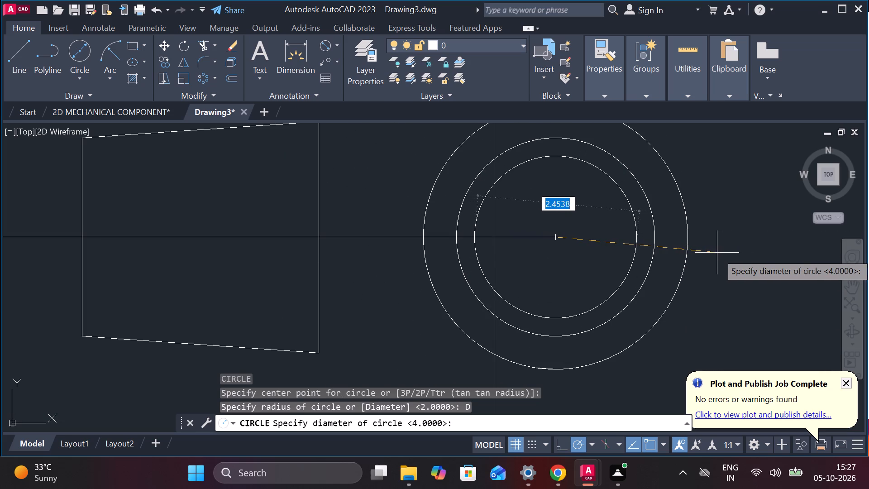
{"action": "key", "text": "2"}
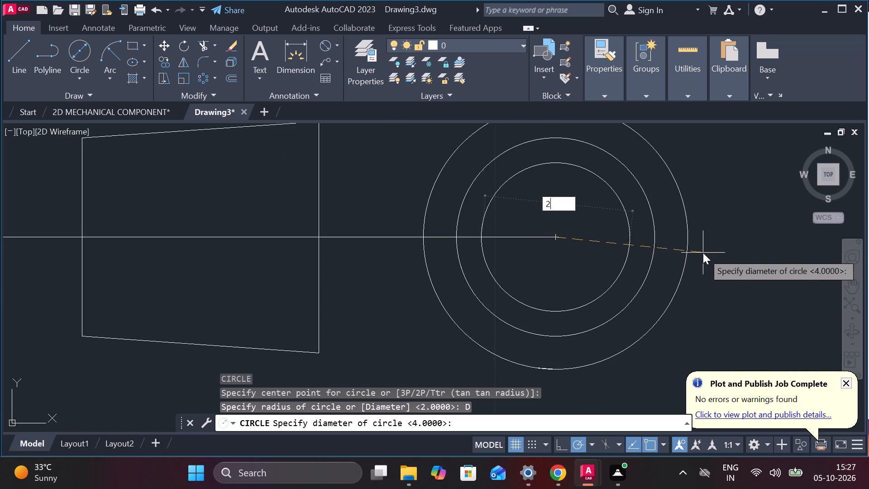
{"action": "key", "text": "Return"}
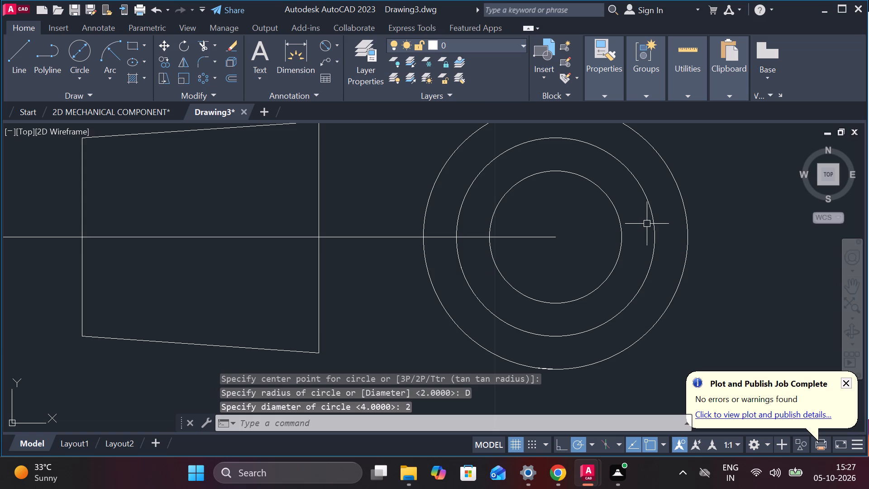
Erase the middle of the three concentric circles.
{"action": "left_click", "coordinate": [654, 216]}
{"action": "key", "text": "e"}
{"action": "key", "text": "Return"}
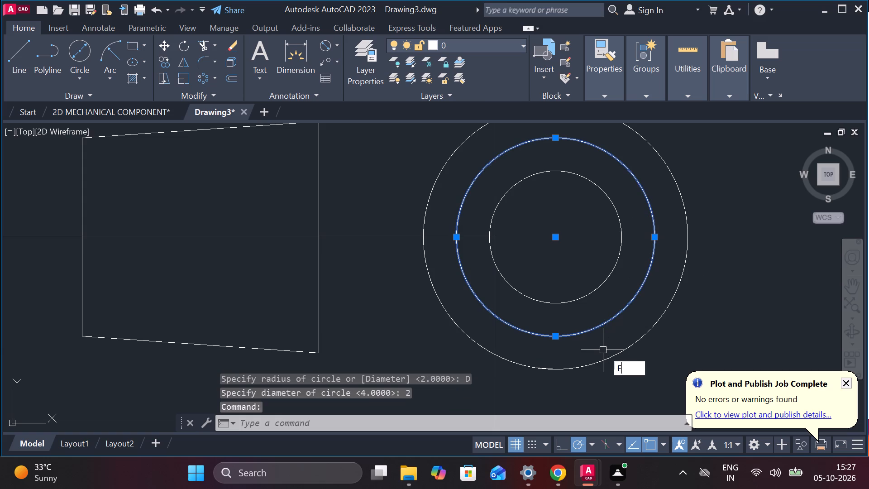
Draw two horizontal lines from the smallest circle's top and bottom quadrants to the trapezoid's left vertical edge.
{"action": "scroll", "coordinate": [522, 318], "scroll_direction": "down", "scroll_amount": 2}
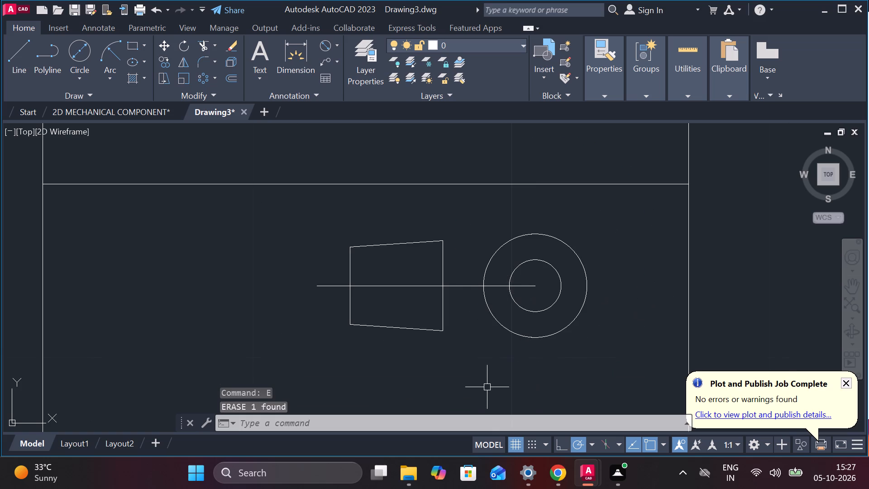
{"action": "middle_click_drag", "start_coordinate": [519, 382], "coordinate": [596, 363]}
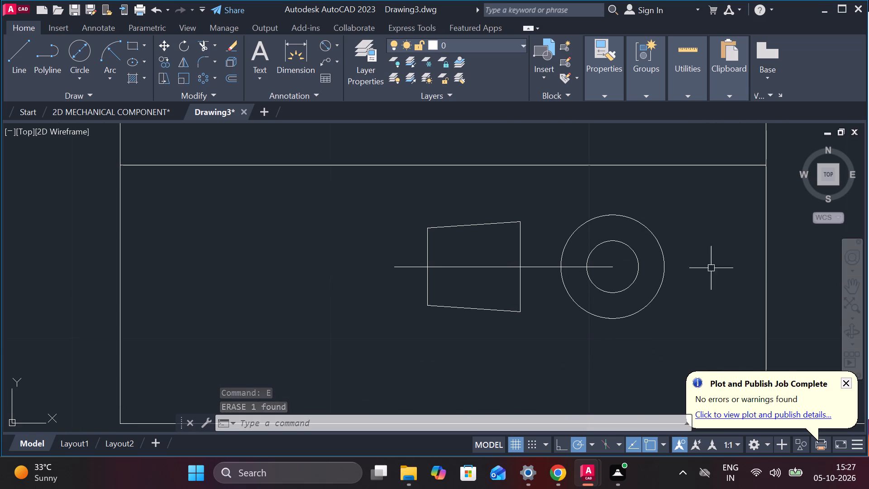
{"action": "left_click", "coordinate": [22, 47]}
{"action": "left_click", "coordinate": [611, 242]}
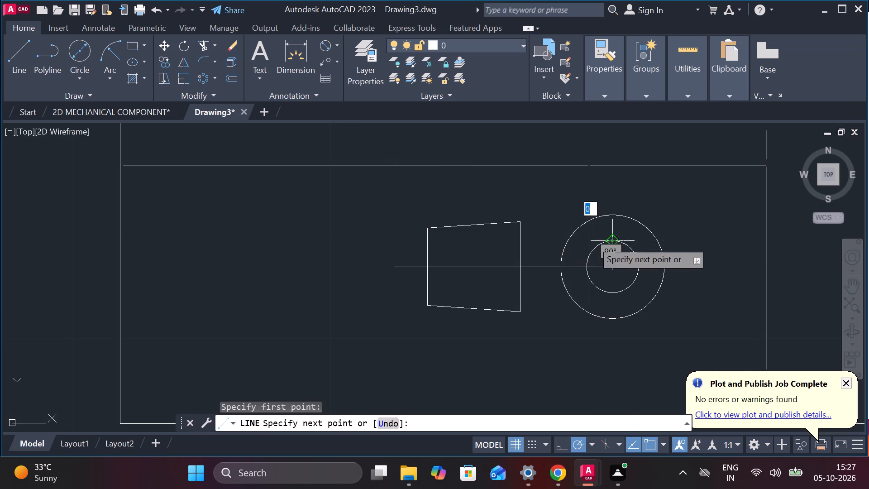
{"action": "left_click", "coordinate": [425, 245]}
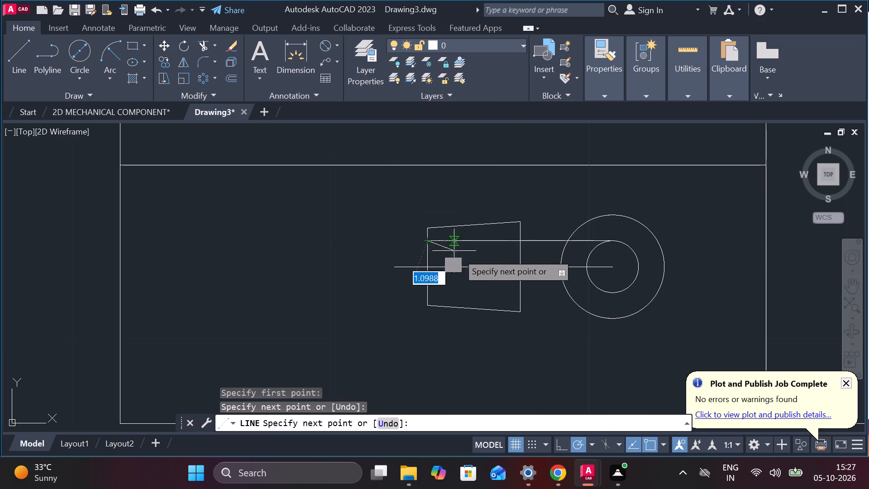
{"action": "key", "text": "Escape"}
{"action": "key", "text": "l"}
{"action": "key", "text": "Return"}
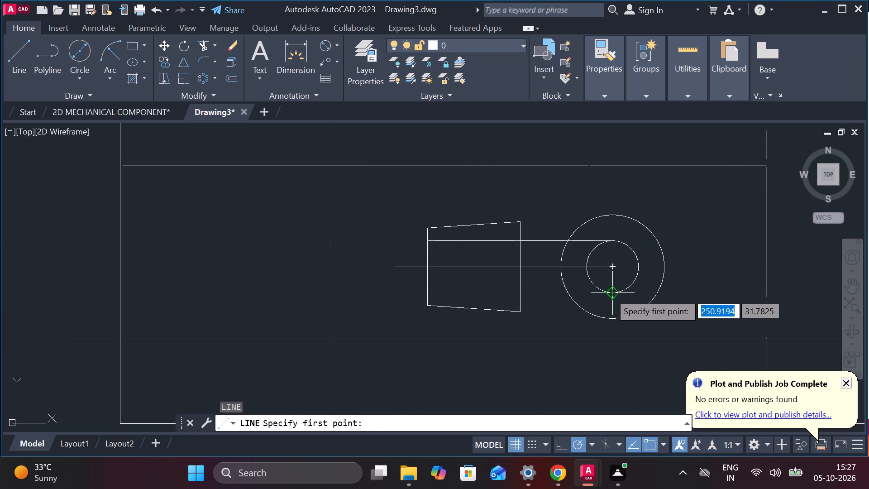
{"action": "left_click", "coordinate": [609, 293]}
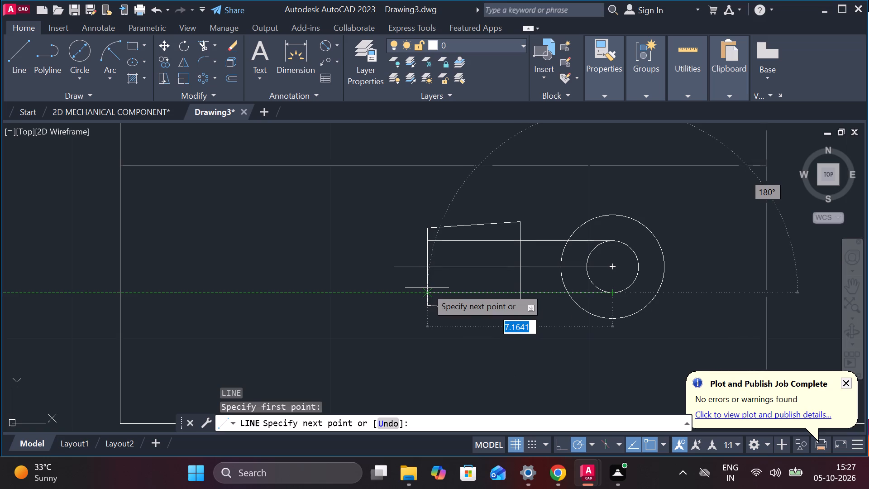
{"action": "left_click", "coordinate": [427, 288]}
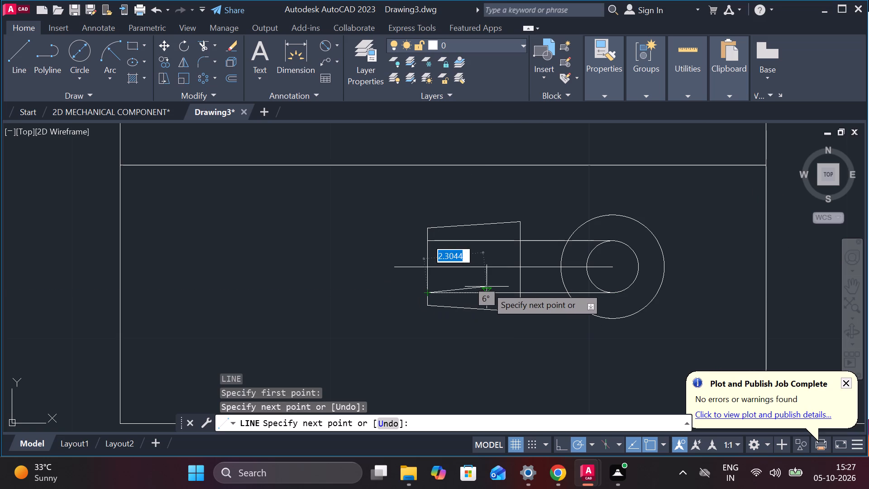
{"action": "key", "text": "Escape"}
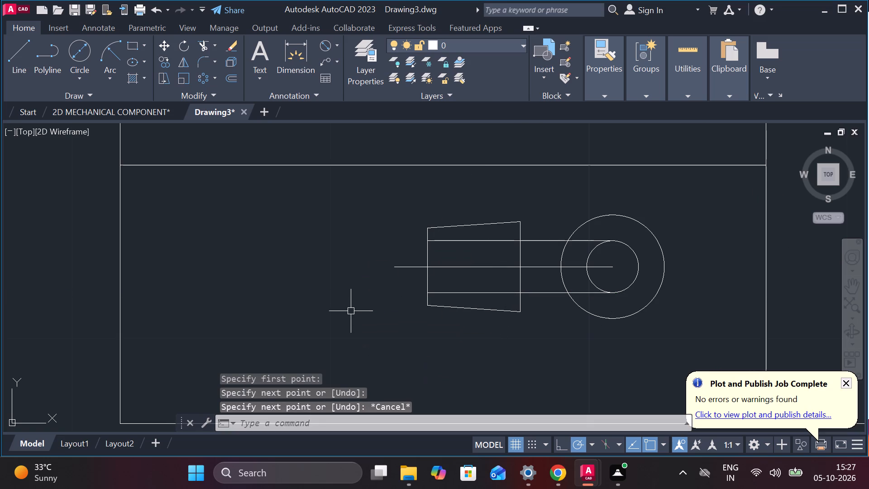
Draw two slanted lines from where the horizontal lines meet the left vertical edge to the right vertical edge's bottom and top ends.
{"action": "key", "text": "l"}
{"action": "key", "text": "Return"}
{"action": "scroll", "coordinate": [491, 331], "scroll_direction": "up", "scroll_amount": 2}
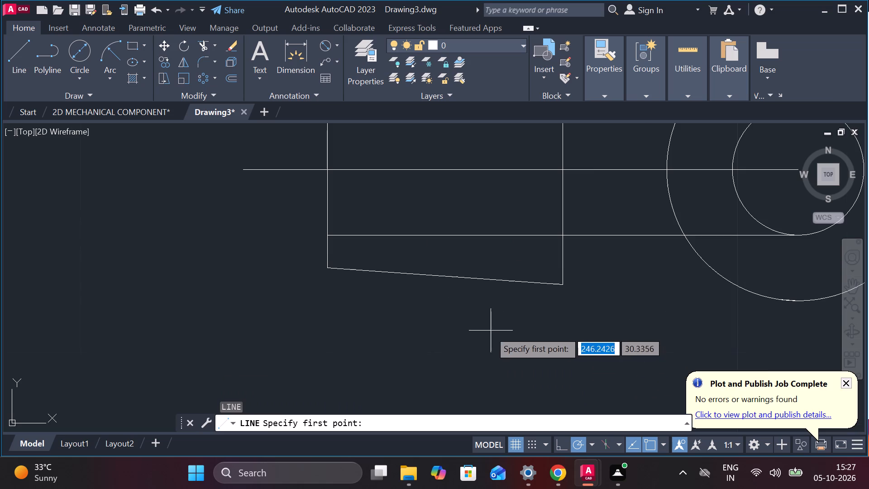
{"action": "left_click", "coordinate": [323, 231]}
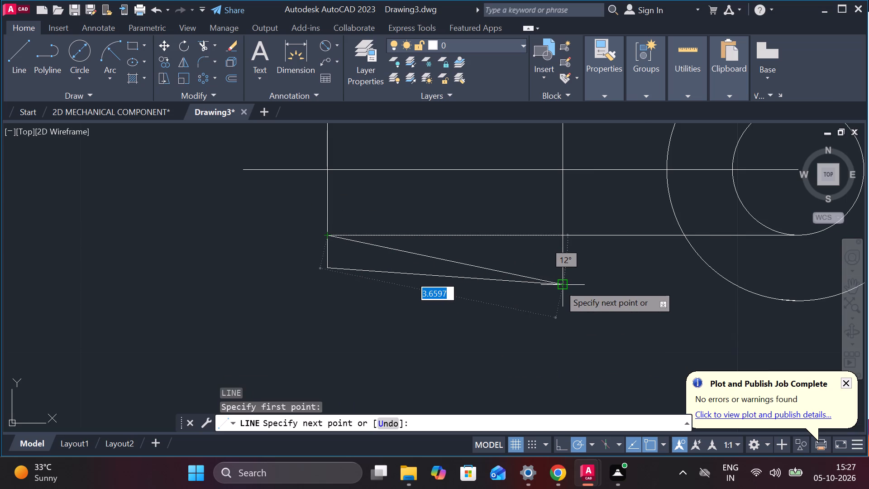
{"action": "left_click", "coordinate": [563, 285]}
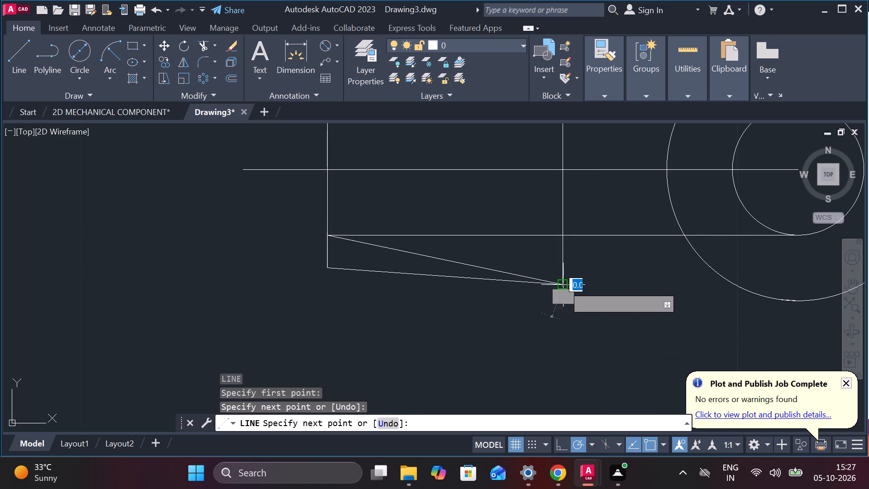
{"action": "key", "text": "Escape"}
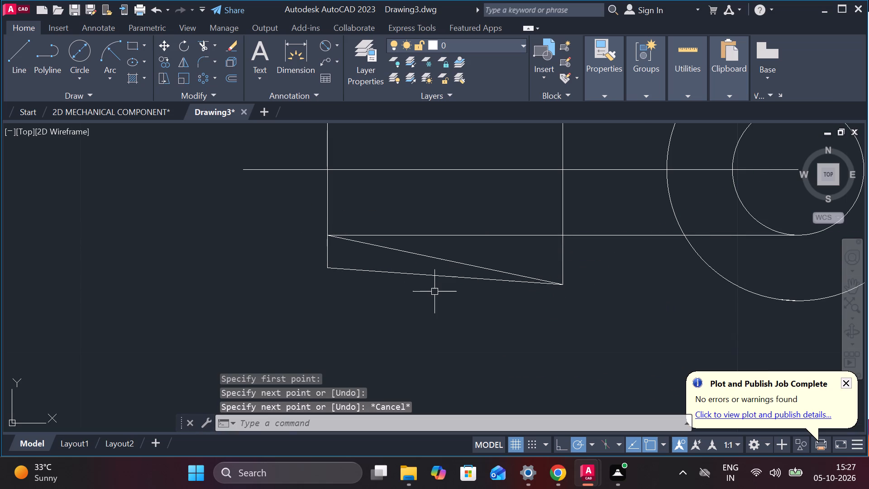
{"action": "scroll", "coordinate": [435, 292], "scroll_direction": "down", "scroll_amount": 1}
{"action": "key", "text": "space"}
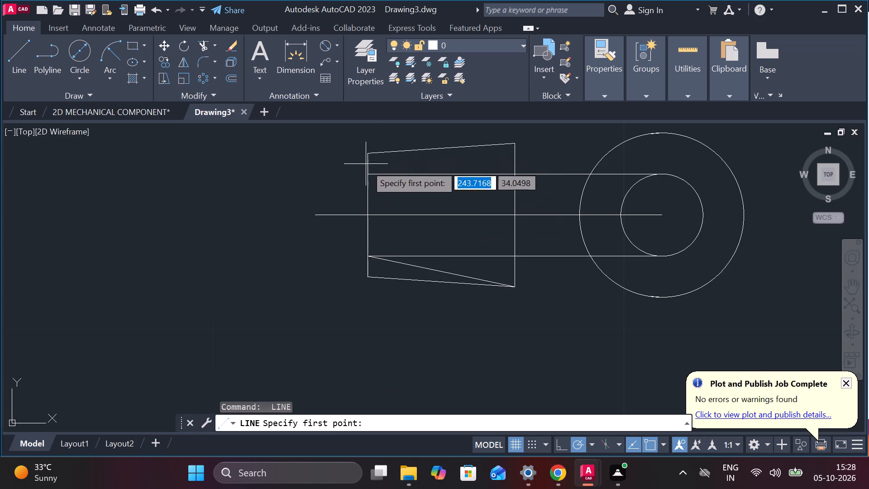
{"action": "left_click", "coordinate": [366, 173]}
{"action": "left_click", "coordinate": [517, 144]}
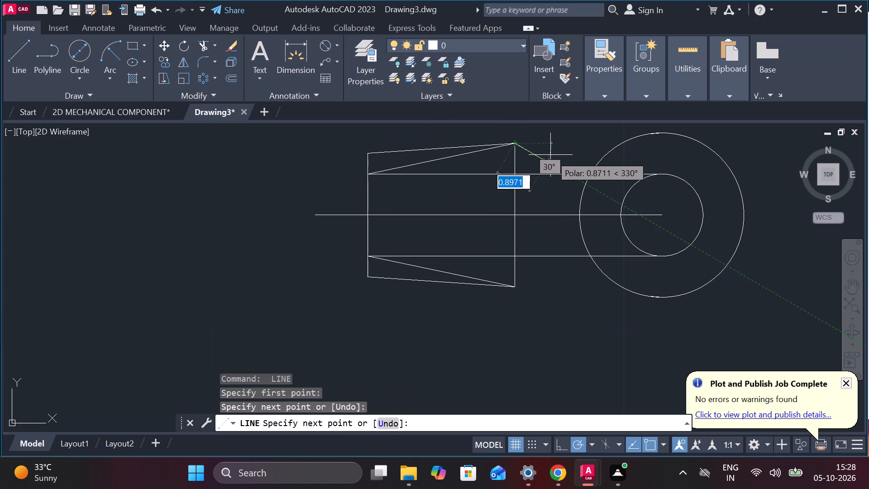
{"action": "key", "text": "Escape"}
Erase the trapezoid's two original, shallower slanted lines.
{"action": "left_click", "coordinate": [403, 150]}
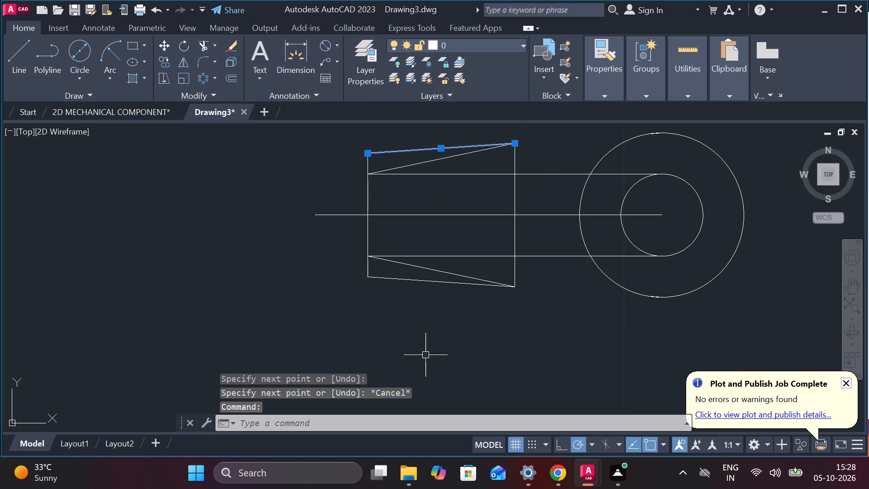
{"action": "left_click", "coordinate": [406, 278]}
{"action": "key", "text": "e"}
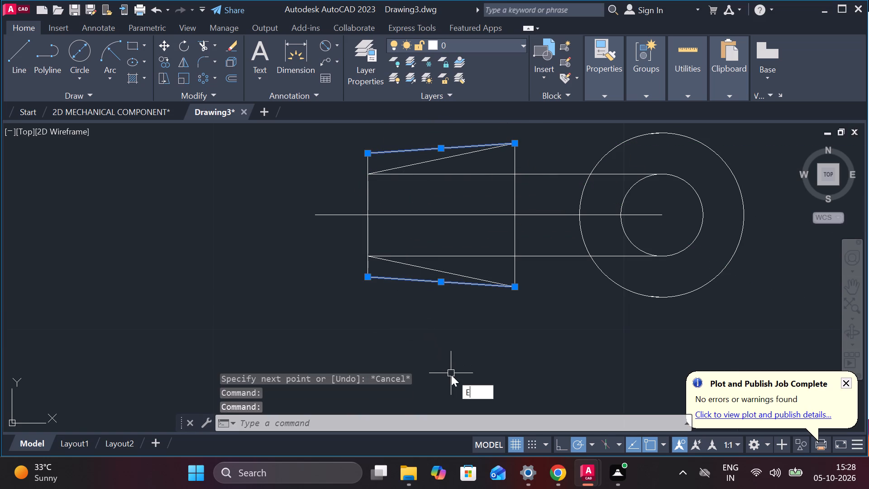
{"action": "key", "text": "Return"}
Trim the left vertical edge's ends that extend beyond the new slanted lines.
{"action": "type", "text": "TR"}
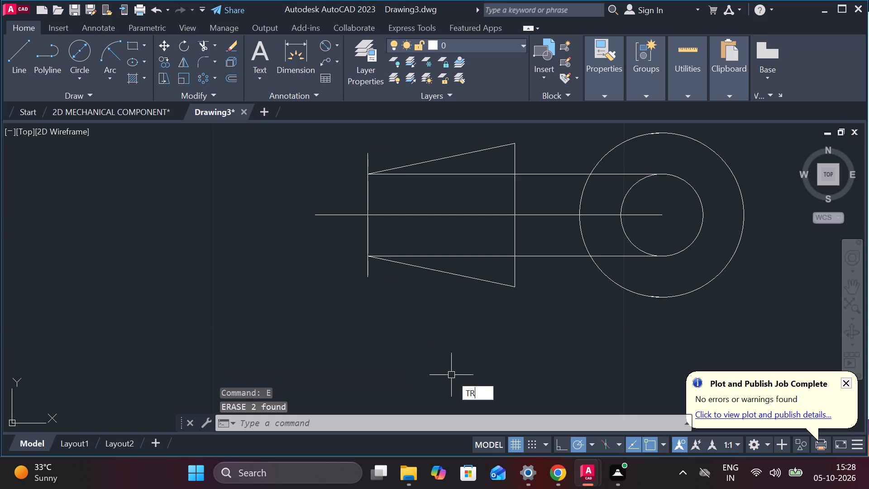
{"action": "key", "text": "Return"}
{"action": "left_click", "coordinate": [368, 277]}
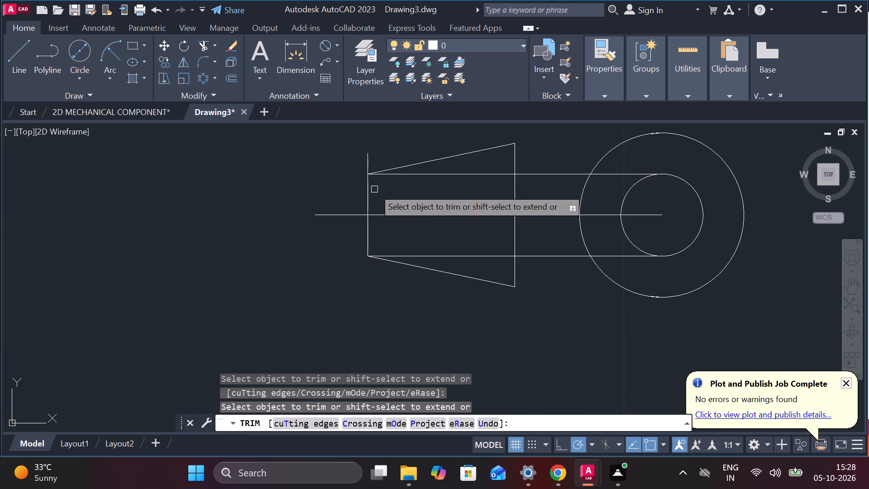
{"action": "left_click", "coordinate": [362, 158]}
{"action": "left_click", "coordinate": [379, 158]}
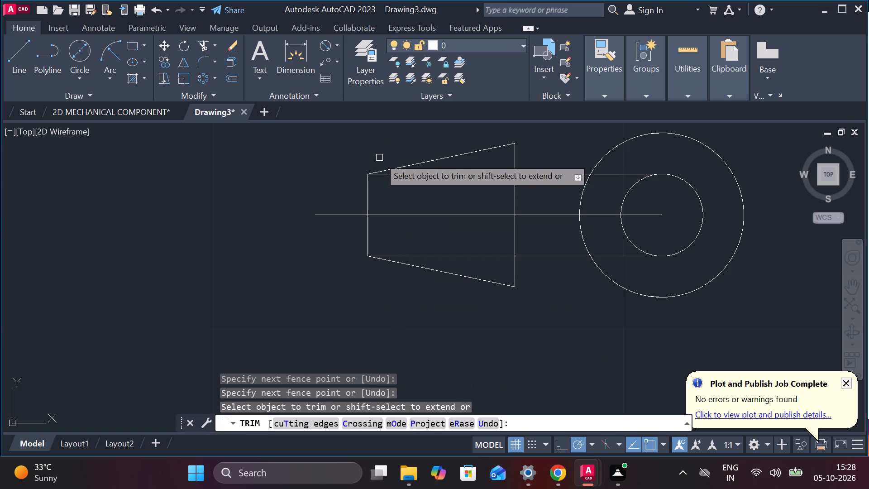
Trim both horizontal construction lines inside the trapezoid and between the trapezoid and the outer circle.
{"action": "left_click", "coordinate": [479, 254]}
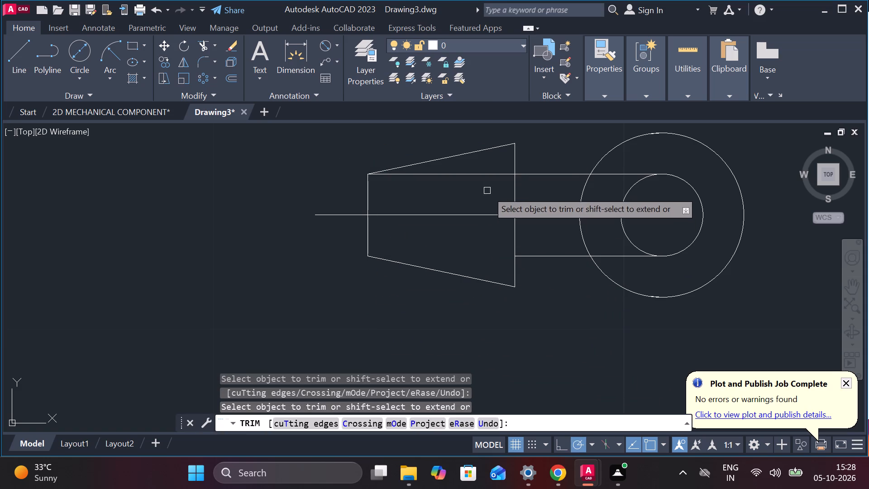
{"action": "left_click", "coordinate": [479, 175]}
{"action": "left_click", "coordinate": [541, 173]}
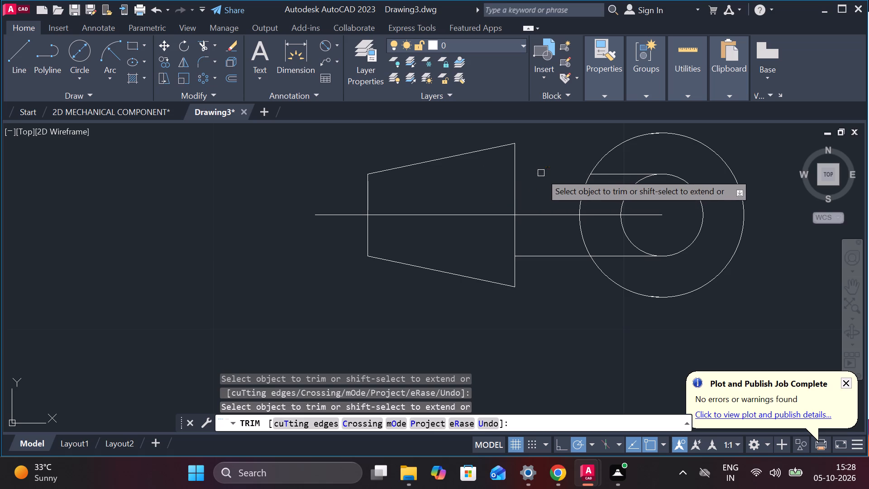
{"action": "left_click", "coordinate": [545, 259]}
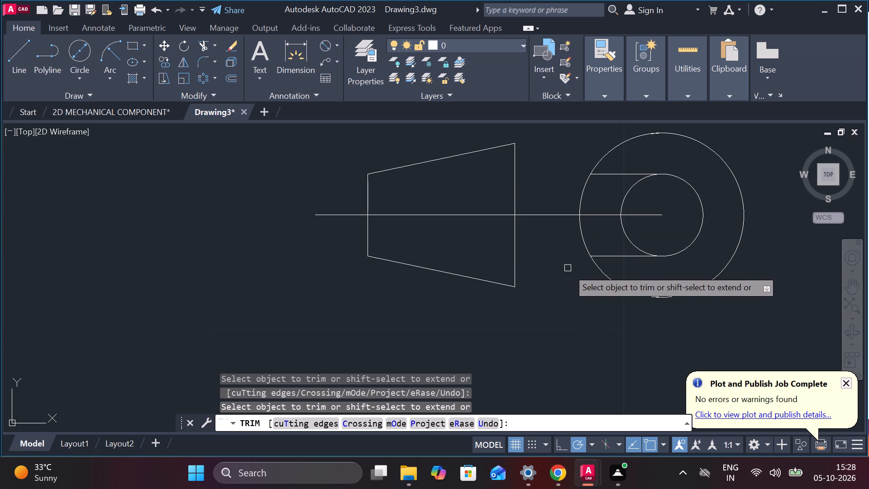
{"action": "key", "text": "Escape"}
Erase the two leftover horizontal line segments inside the outer circle.
{"action": "left_click", "coordinate": [612, 253]}
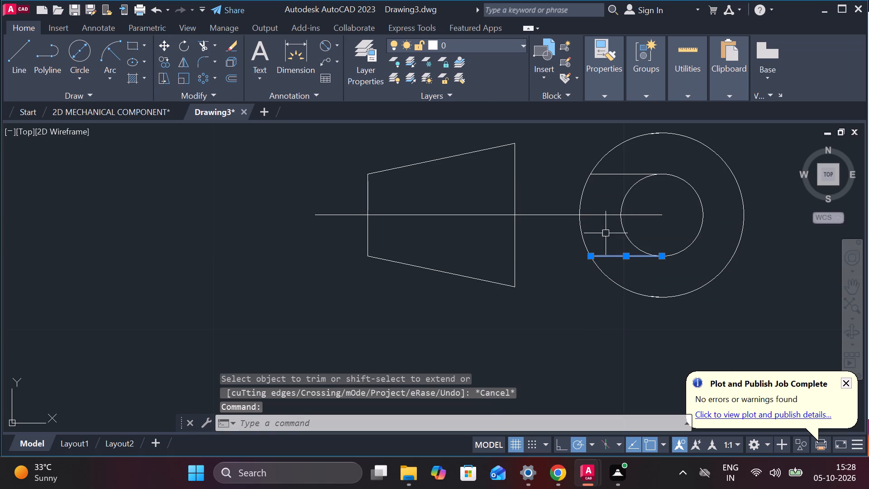
{"action": "left_click", "coordinate": [611, 178]}
{"action": "left_click", "coordinate": [615, 172]}
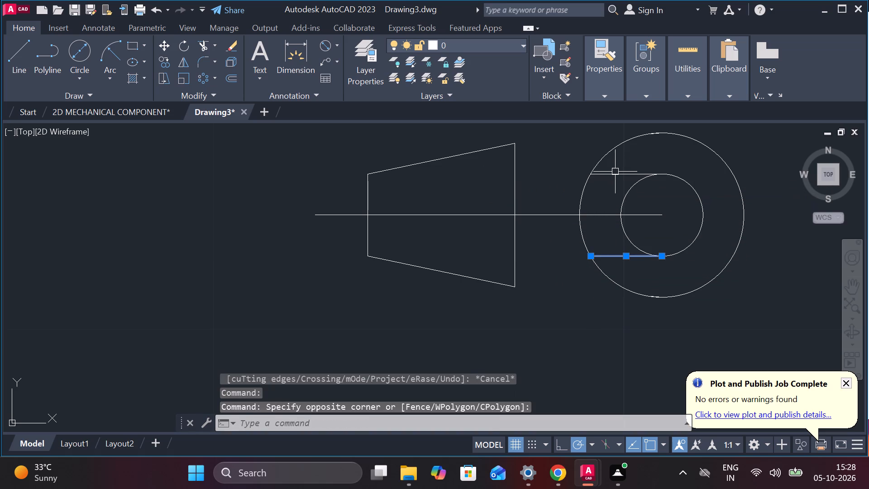
{"action": "left_click", "coordinate": [617, 174]}
{"action": "key", "text": "e"}
{"action": "key", "text": "Return"}
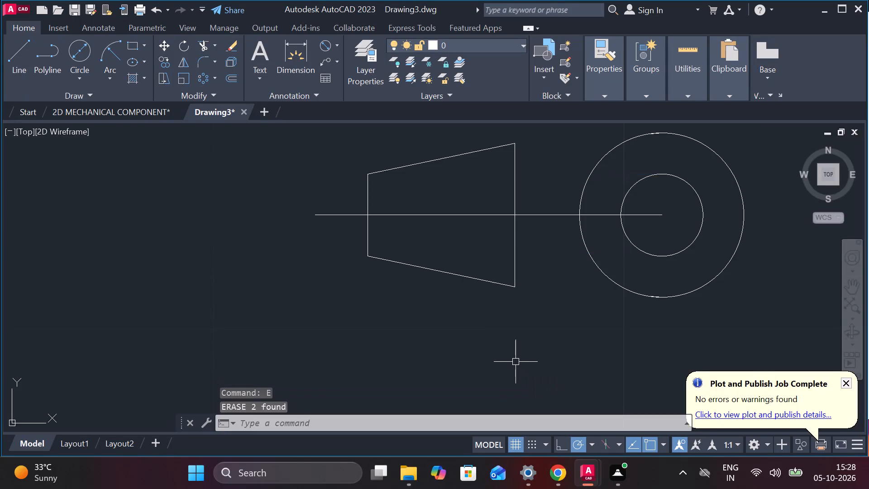
{"action": "scroll", "coordinate": [516, 354], "scroll_direction": "down", "scroll_amount": 3}
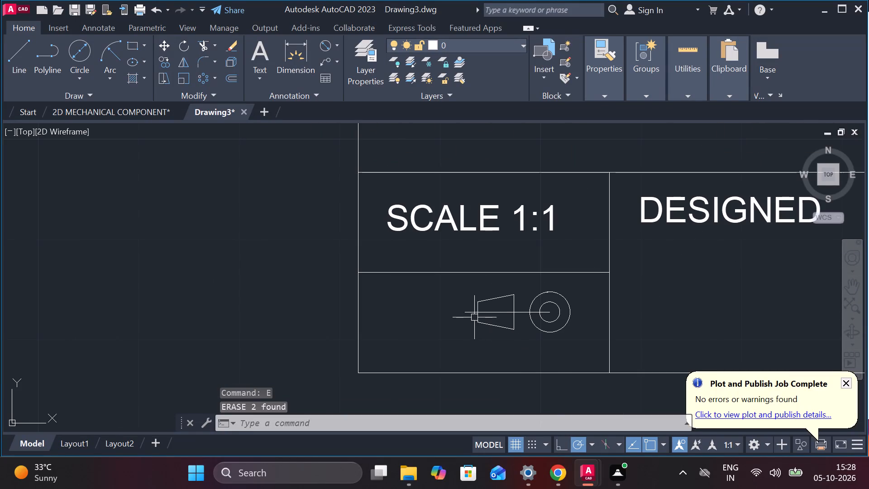
Erase the two short leftover line segments at the top and bottom of the outer circle.
{"action": "scroll", "coordinate": [495, 315], "scroll_direction": "up", "scroll_amount": 2}
{"action": "scroll", "coordinate": [613, 259], "scroll_direction": "up", "scroll_amount": 4}
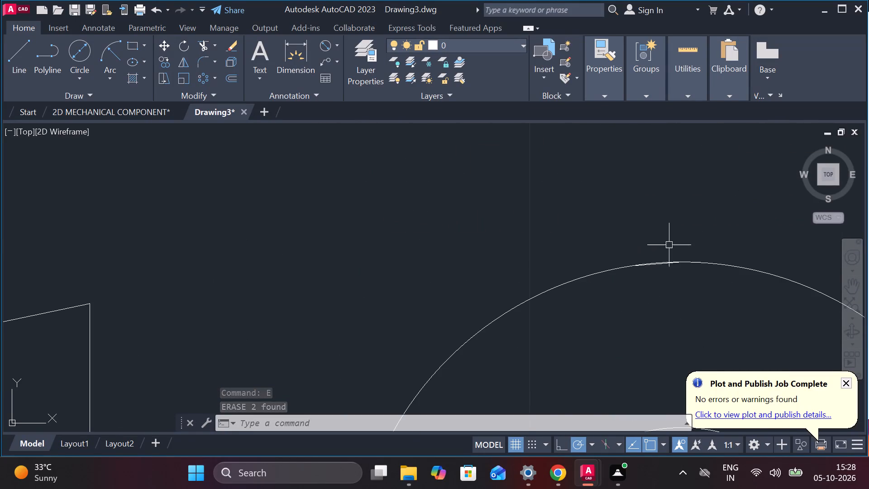
{"action": "left_click", "coordinate": [657, 266]}
{"action": "key", "text": "e"}
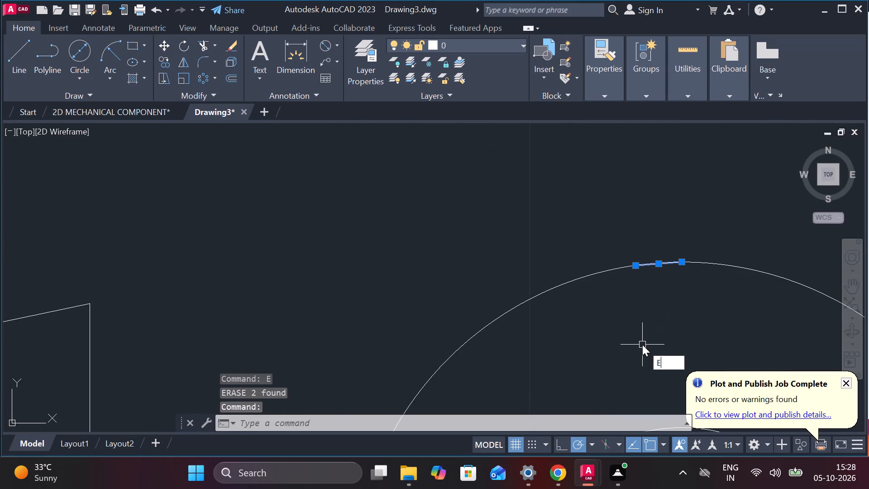
{"action": "key", "text": "Return"}
{"action": "scroll", "coordinate": [640, 342], "scroll_direction": "down", "scroll_amount": 3}
{"action": "middle_click_drag", "start_coordinate": [630, 349], "coordinate": [512, 282]}
{"action": "scroll", "coordinate": [583, 279], "scroll_direction": "down", "scroll_amount": 1}
{"action": "scroll", "coordinate": [562, 375], "scroll_direction": "up", "scroll_amount": 6}
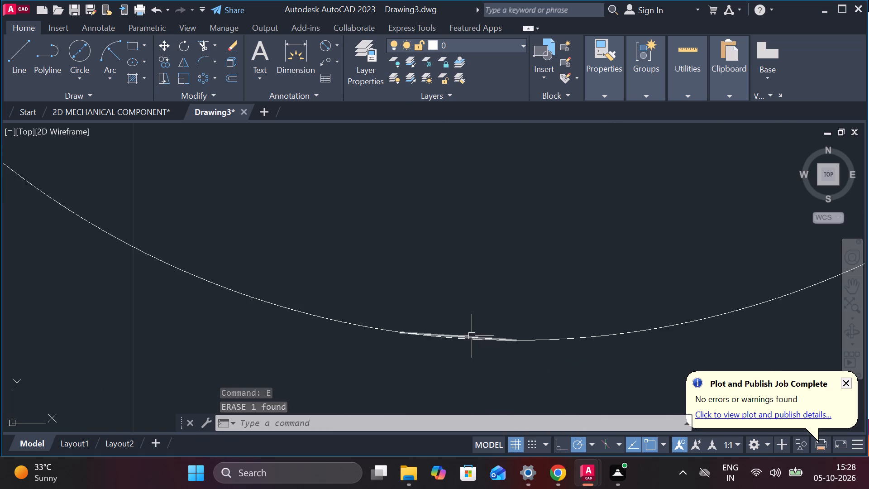
{"action": "left_click", "coordinate": [472, 336]}
{"action": "key", "text": "e"}
{"action": "key", "text": "Return"}
{"action": "scroll", "coordinate": [530, 302], "scroll_direction": "down", "scroll_amount": 3}
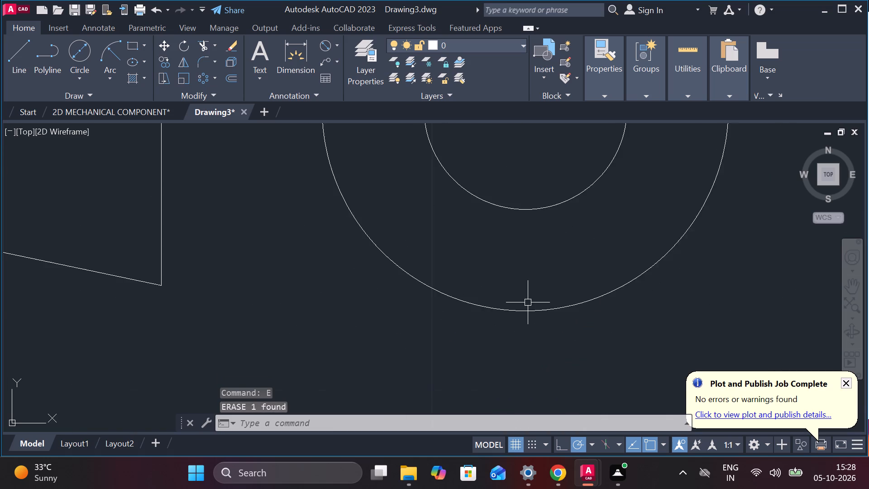
Stretch the horizontal centre line's end from the circles' centre to beyond the outer circle's right edge.
{"action": "scroll", "coordinate": [528, 302], "scroll_direction": "down", "scroll_amount": 3}
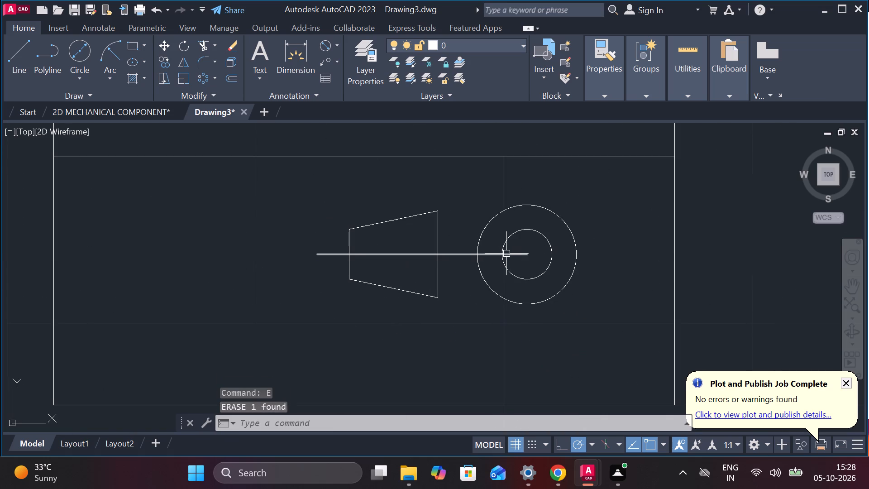
{"action": "left_click", "coordinate": [506, 254]}
{"action": "left_click", "coordinate": [526, 254]}
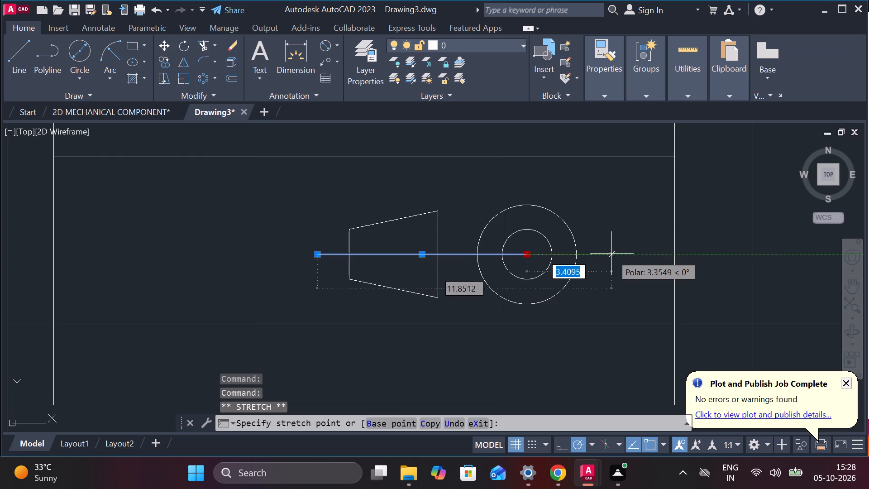
{"action": "left_click", "coordinate": [616, 254]}
{"action": "key", "text": "Escape"}
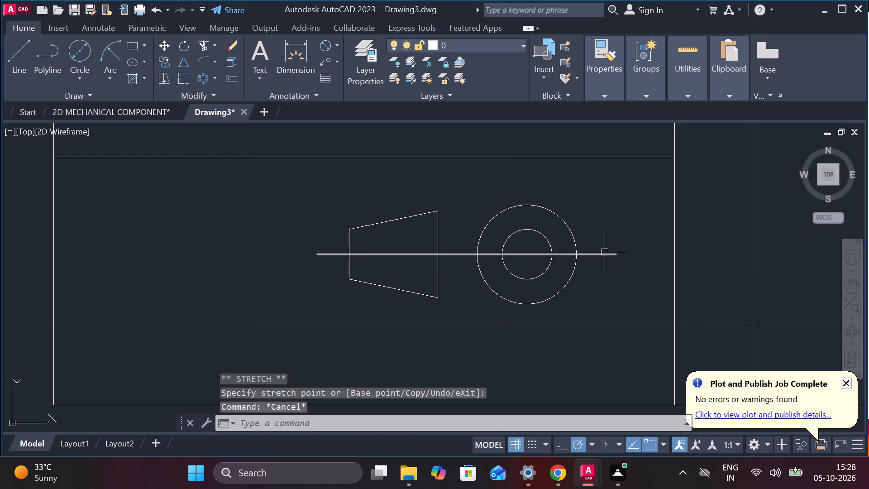
Draw a vertical centre line through the circles' centre, extending slightly above and below the outer circle.
{"action": "key", "text": "l"}
{"action": "key", "text": "Return"}
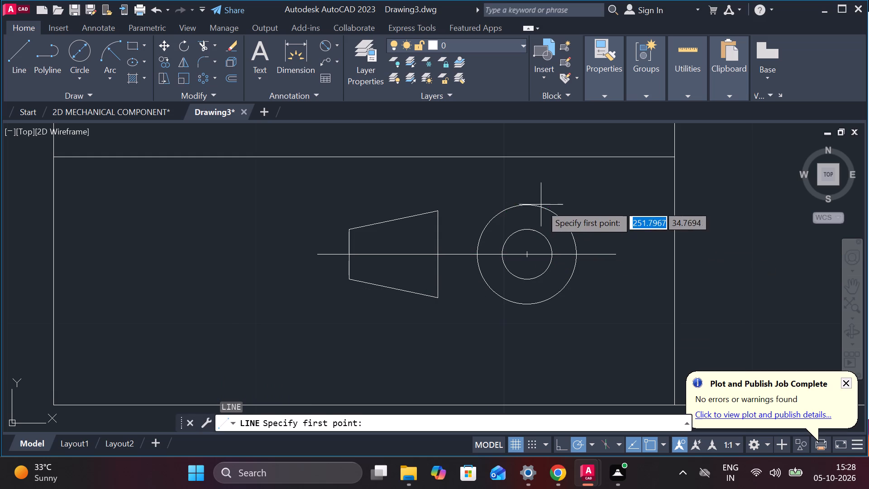
{"action": "left_click", "coordinate": [526, 192]}
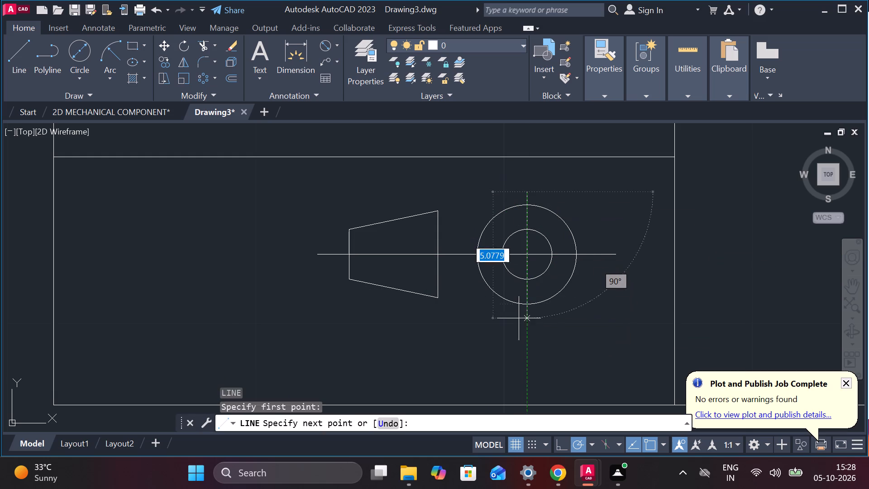
{"action": "left_click", "coordinate": [518, 330]}
{"action": "key", "text": "Escape"}
Move the complete projection symbol left and slightly down to centre it in the cell below SCALE 1:1.
{"action": "scroll", "coordinate": [521, 322], "scroll_direction": "down", "scroll_amount": 3}
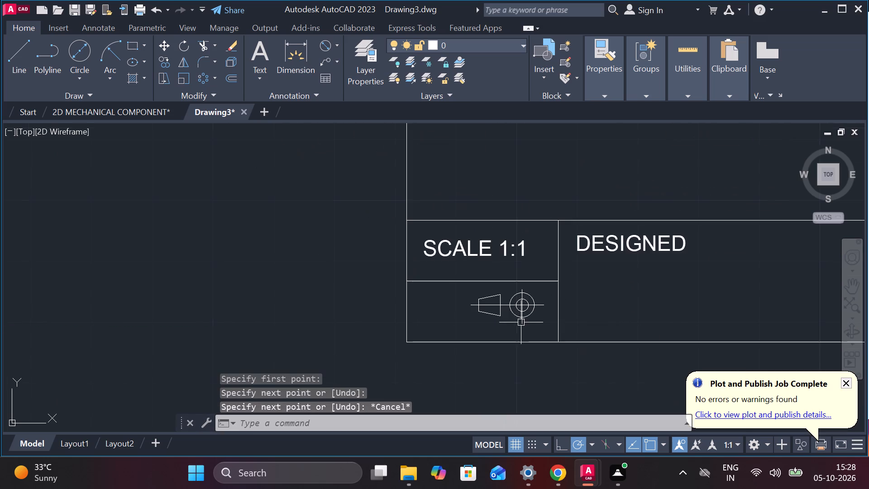
{"action": "scroll", "coordinate": [507, 318], "scroll_direction": "up", "scroll_amount": 2}
{"action": "left_click", "coordinate": [378, 240]}
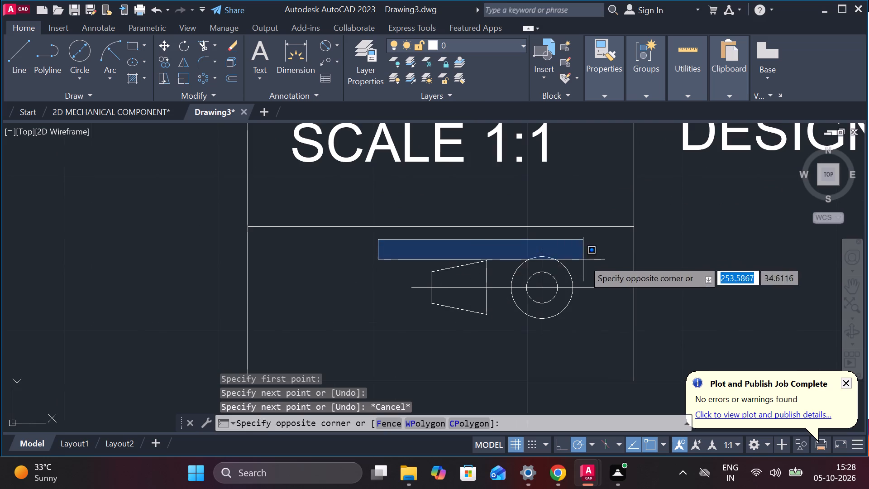
{"action": "left_click", "coordinate": [609, 351]}
{"action": "key", "text": "m"}
{"action": "key", "text": "Return"}
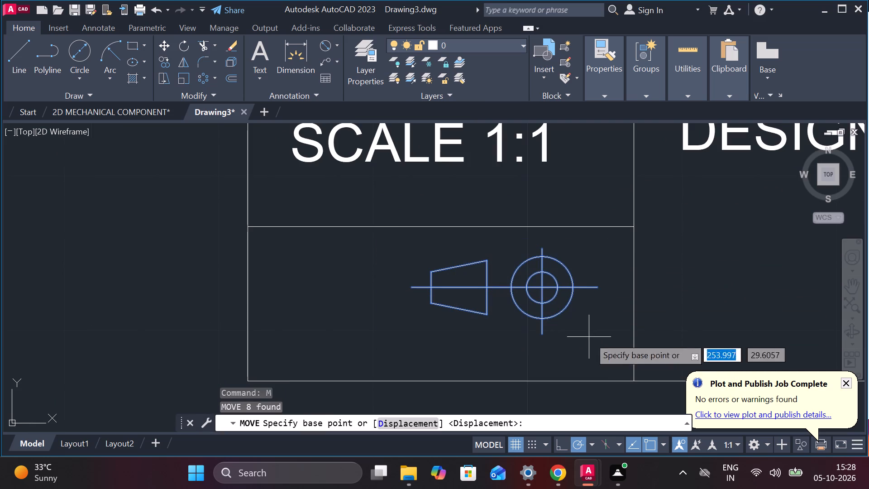
{"action": "left_click", "coordinate": [609, 332]}
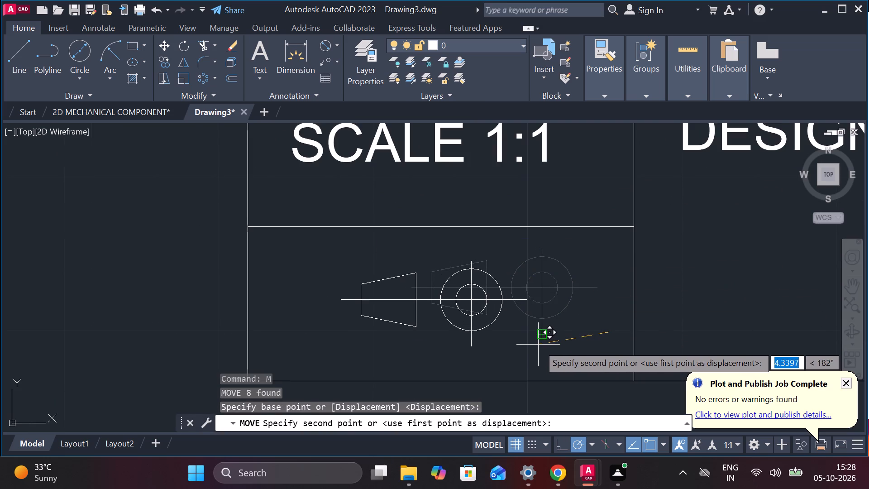
{"action": "left_click", "coordinate": [538, 345]}
Replace the DESIGNED label in the large cell beside SCALE 1:1 with TITLE.
{"action": "scroll", "coordinate": [619, 319], "scroll_direction": "down", "scroll_amount": 3}
{"action": "scroll", "coordinate": [673, 316], "scroll_direction": "up", "scroll_amount": 2}
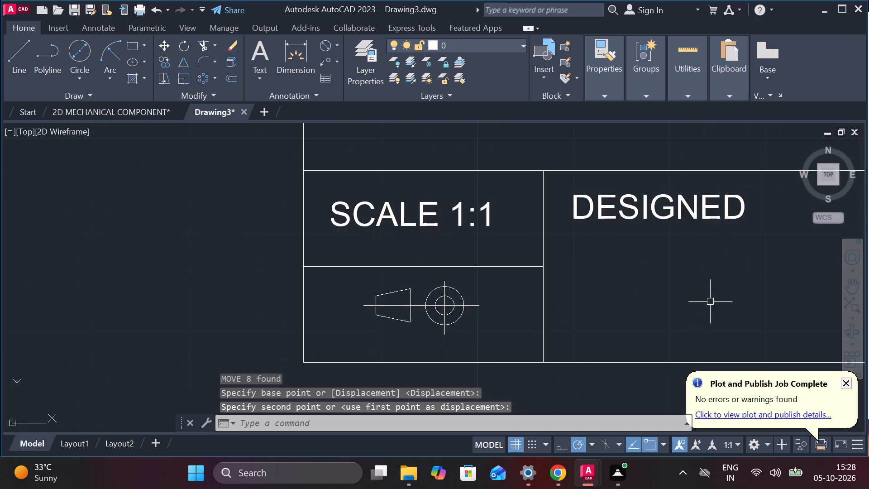
{"action": "middle_click_drag", "start_coordinate": [710, 302], "coordinate": [526, 319]}
{"action": "scroll", "coordinate": [629, 265], "scroll_direction": "down", "scroll_amount": 2}
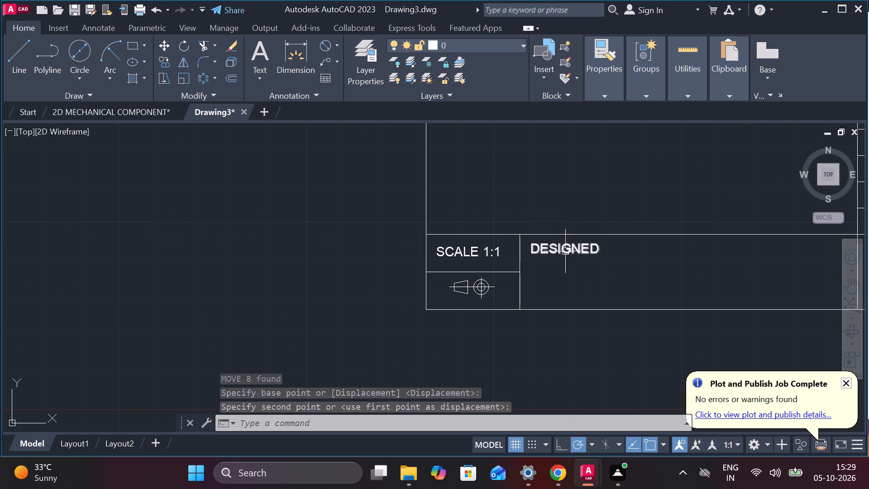
{"action": "double_click", "coordinate": [565, 251]}
{"action": "key", "text": "slash"}
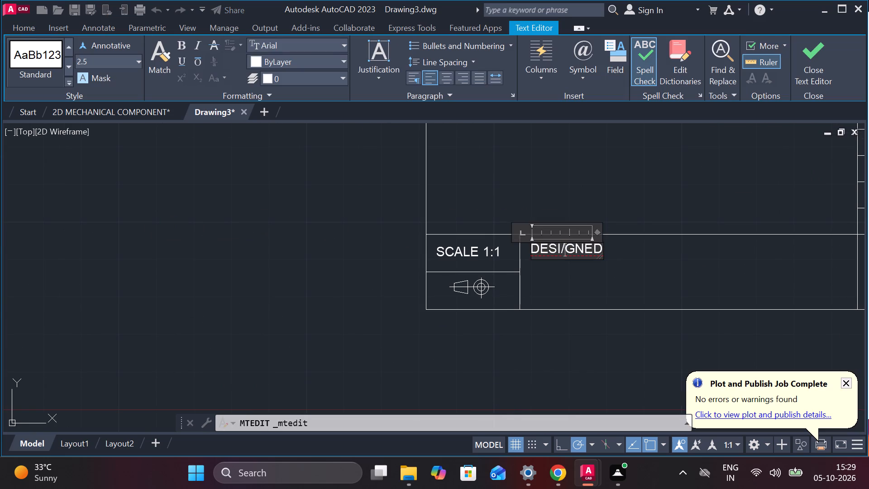
{"action": "key", "text": "comma"}
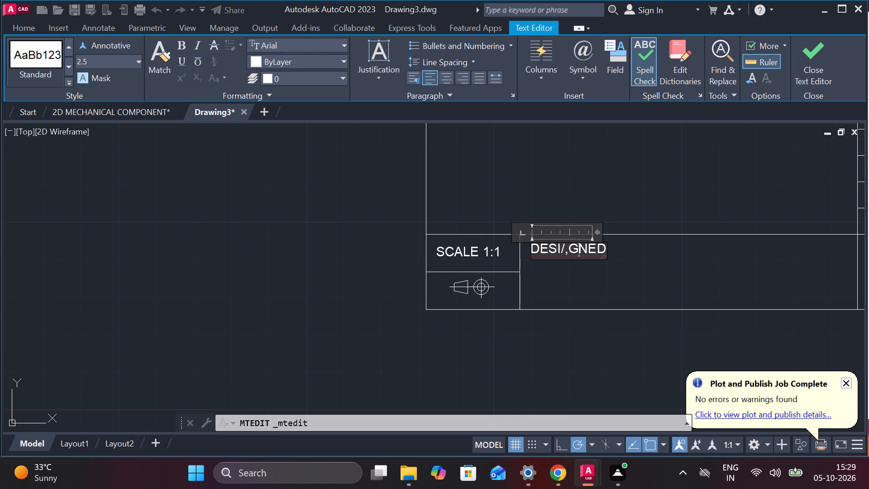
{"action": "key", "text": "Right"}
{"action": "key", "text": "Right"}
{"action": "key", "text": "Right"}
{"action": "key", "text": "Right"}
{"action": "key", "text": "Right"}
{"action": "key", "text": "Right"}
{"action": "key", "text": "Right"}
{"action": "key", "text": "BackSpace"}
{"action": "key", "text": "BackSpace"}
{"action": "key", "text": "BackSpace"}
{"action": "key", "text": "BackSpace"}
{"action": "key", "text": "BackSpace"}
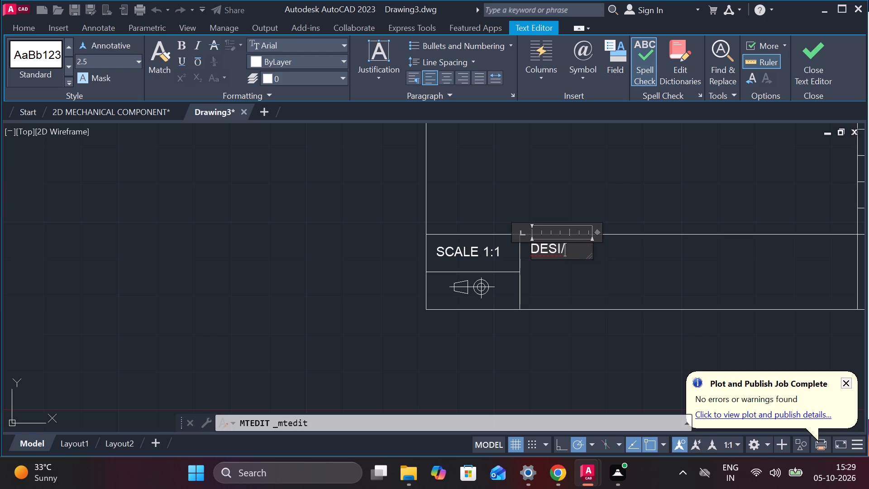
{"action": "key", "text": "BackSpace"}
{"action": "key", "text": "BackSpace"}
{"action": "key", "text": "BackSpace"}
{"action": "key", "text": "BackSpace"}
{"action": "key", "text": "BackSpace"}
{"action": "type", "text": "TITLE"}
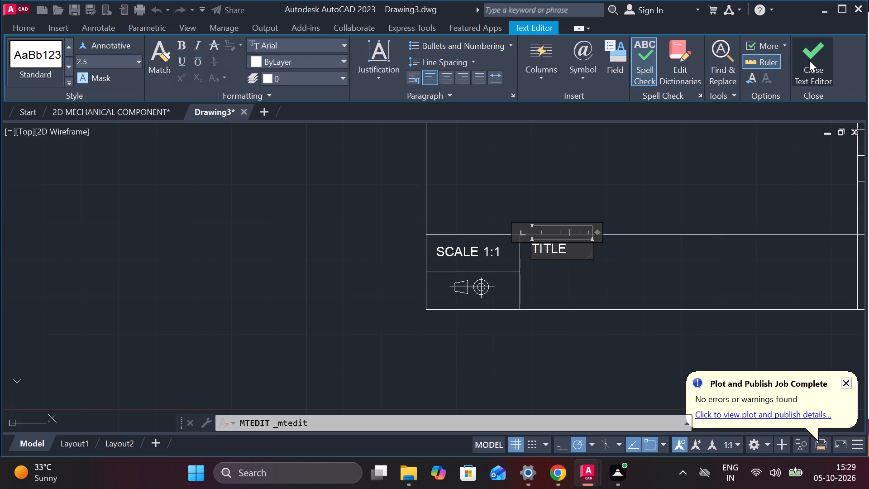
{"action": "left_click", "coordinate": [809, 60]}
Copy the TITLE label into the empty area above the SCALE and TITLE cells.
{"action": "scroll", "coordinate": [591, 236], "scroll_direction": "up", "scroll_amount": 1}
{"action": "middle_click_drag", "start_coordinate": [578, 276], "coordinate": [481, 266]}
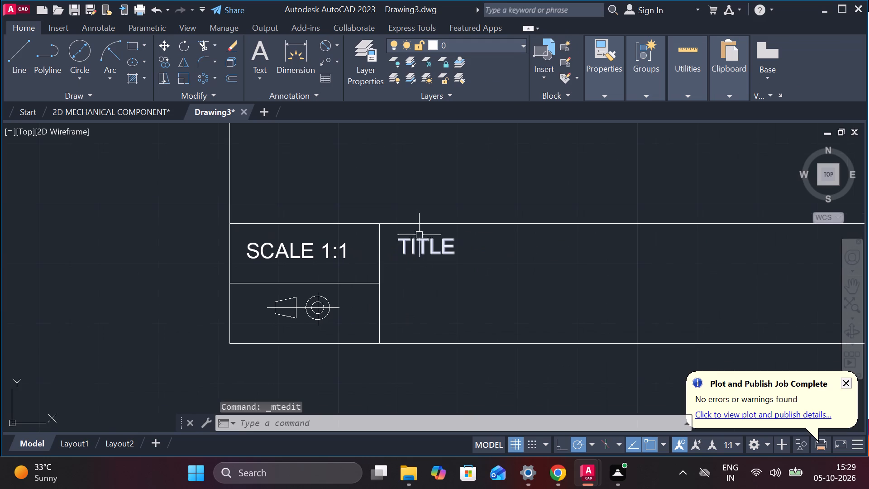
{"action": "left_click", "coordinate": [444, 254]}
{"action": "key", "text": "ctrl+c"}
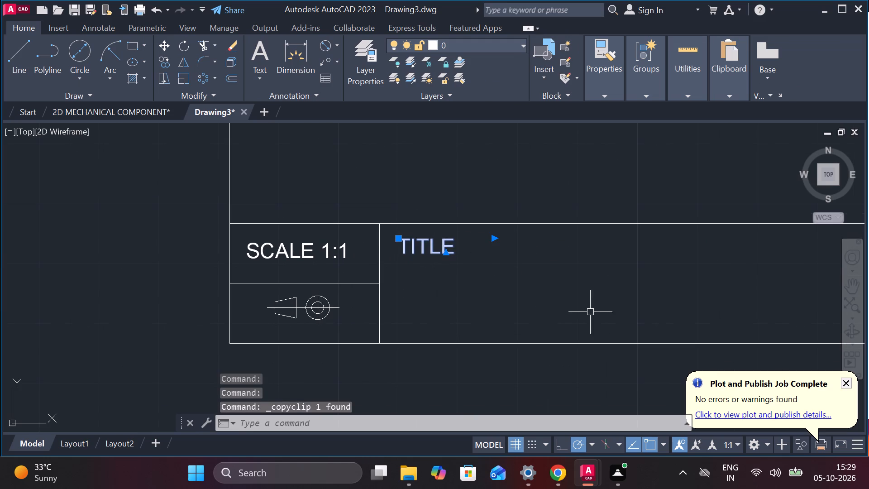
{"action": "middle_click_drag", "start_coordinate": [453, 152], "coordinate": [518, 269], "text": "ctrl"}
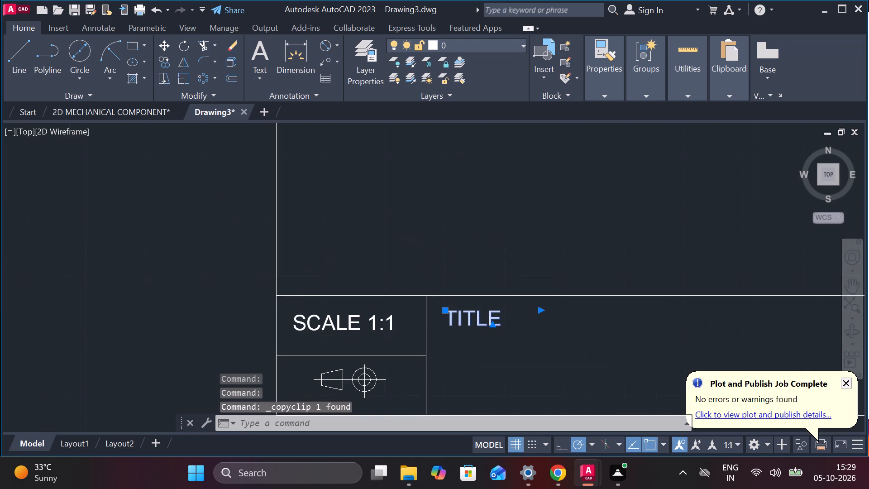
{"action": "key", "text": "ctrl+v"}
{"action": "left_click", "coordinate": [400, 170]}
Open the copied TITLE text for editing and set its text height to 4.
{"action": "scroll", "coordinate": [400, 169], "scroll_direction": "up", "scroll_amount": 1}
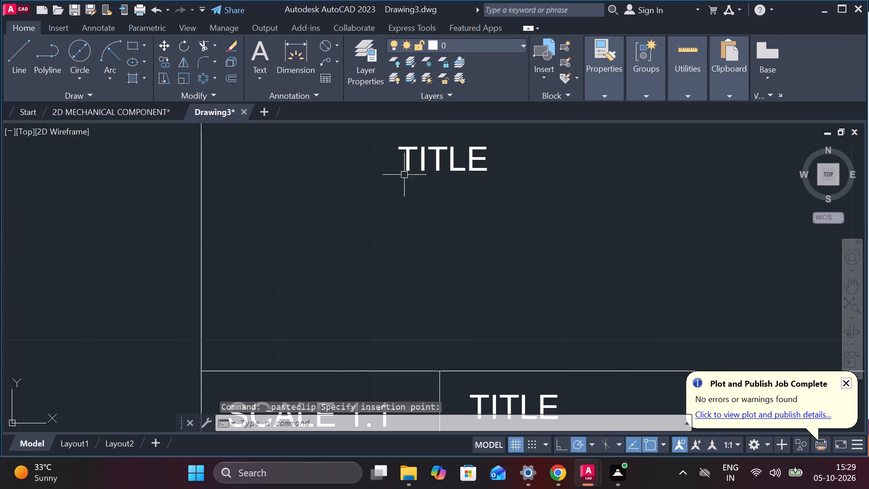
{"action": "double_click", "coordinate": [437, 176]}
{"action": "left_click", "coordinate": [459, 161]}
{"action": "key", "text": "Escape"}
{"action": "double_click", "coordinate": [464, 158]}
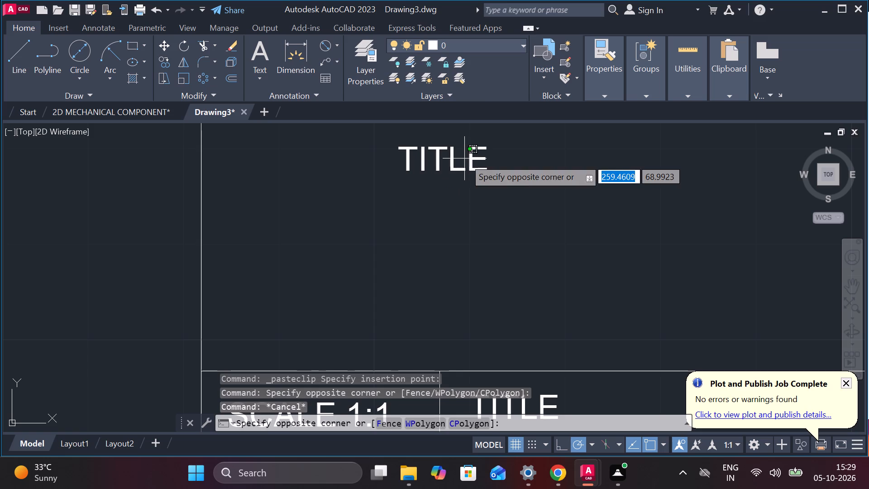
{"action": "double_click", "coordinate": [469, 165]}
{"action": "scroll", "coordinate": [469, 165], "scroll_direction": "up", "scroll_amount": 2}
{"action": "double_click", "coordinate": [477, 168]}
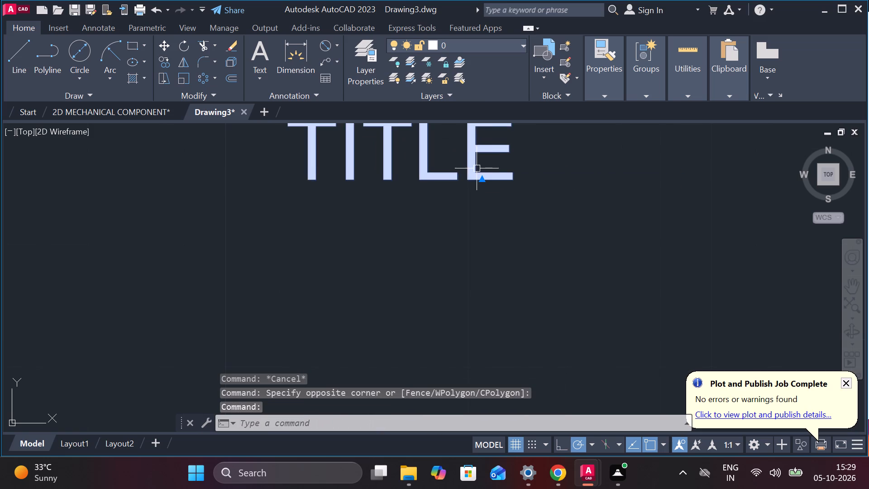
{"action": "scroll", "coordinate": [477, 168], "scroll_direction": "down", "scroll_amount": 2}
{"action": "left_click_drag", "start_coordinate": [498, 167], "coordinate": [400, 170]}
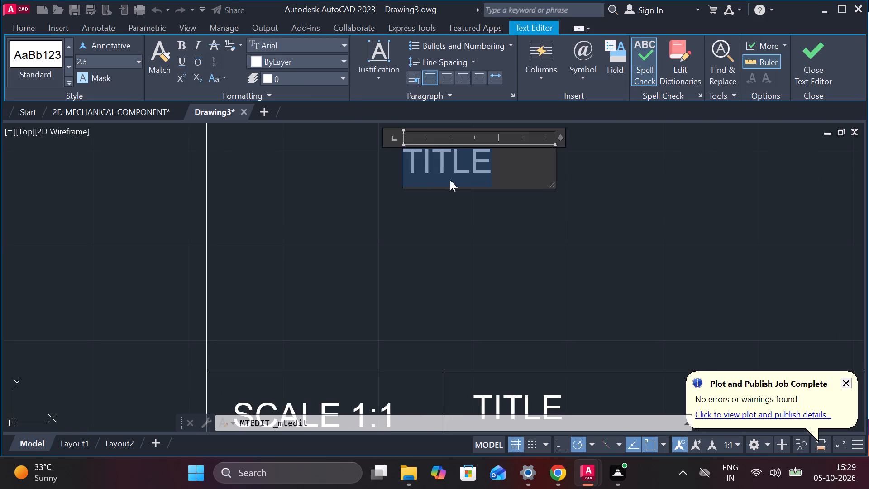
{"action": "left_click", "coordinate": [130, 63]}
{"action": "key", "text": "4"}
{"action": "key", "text": "Return"}
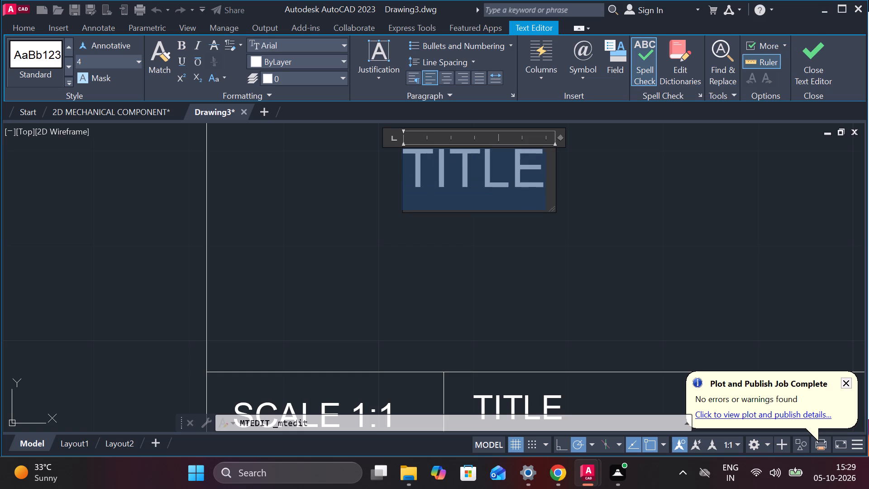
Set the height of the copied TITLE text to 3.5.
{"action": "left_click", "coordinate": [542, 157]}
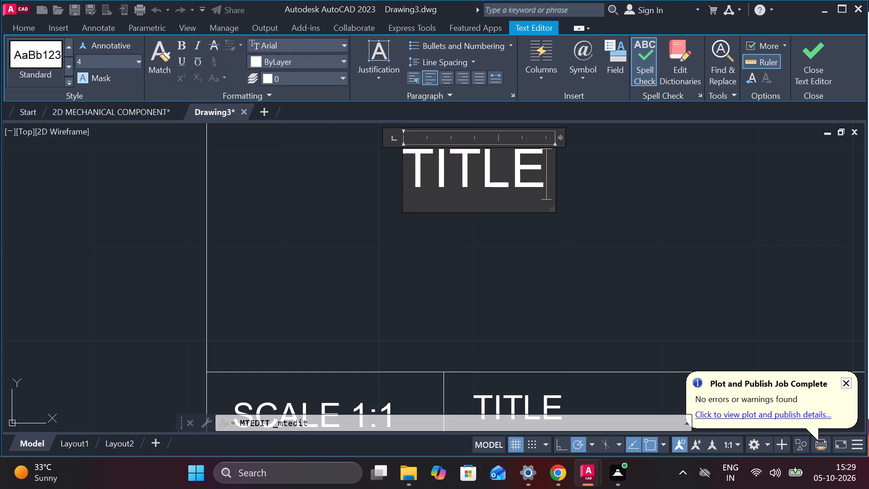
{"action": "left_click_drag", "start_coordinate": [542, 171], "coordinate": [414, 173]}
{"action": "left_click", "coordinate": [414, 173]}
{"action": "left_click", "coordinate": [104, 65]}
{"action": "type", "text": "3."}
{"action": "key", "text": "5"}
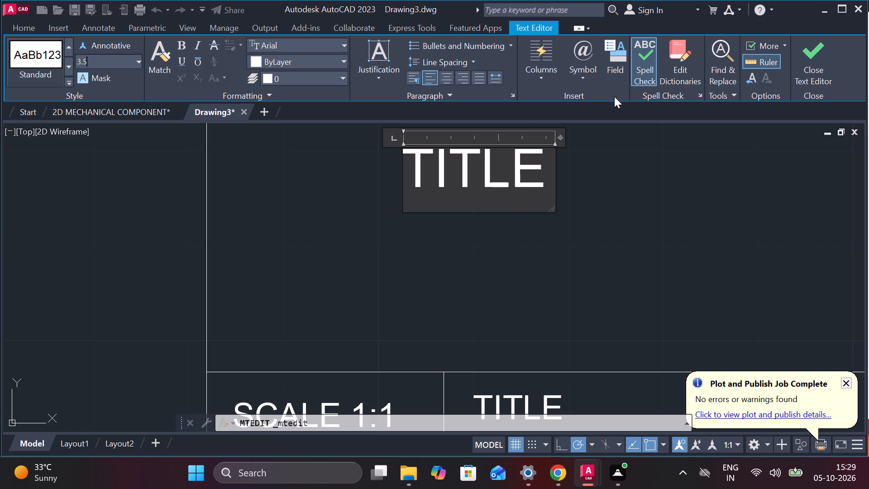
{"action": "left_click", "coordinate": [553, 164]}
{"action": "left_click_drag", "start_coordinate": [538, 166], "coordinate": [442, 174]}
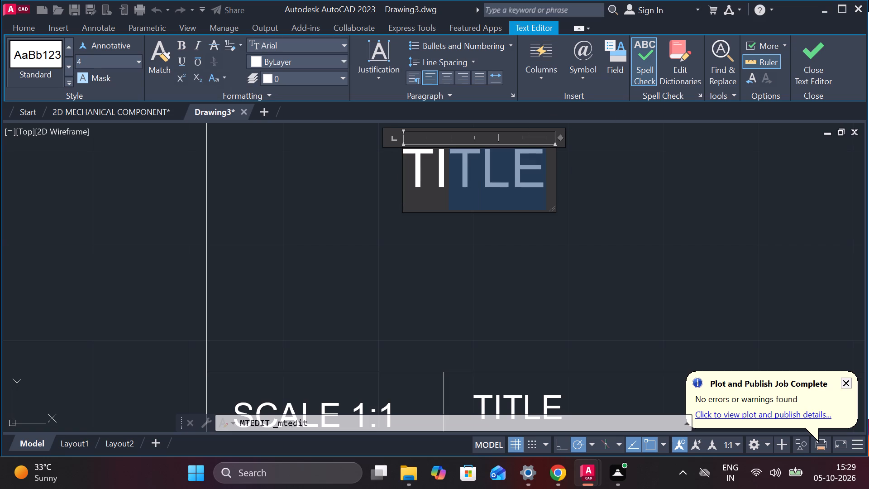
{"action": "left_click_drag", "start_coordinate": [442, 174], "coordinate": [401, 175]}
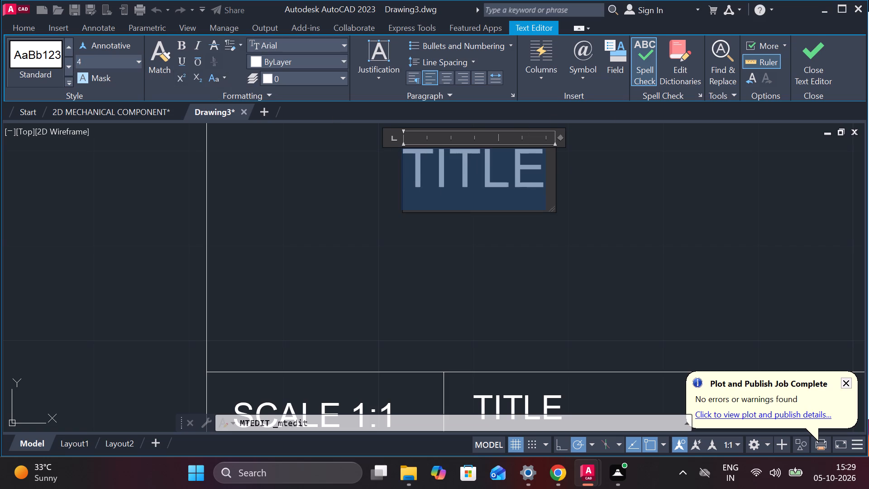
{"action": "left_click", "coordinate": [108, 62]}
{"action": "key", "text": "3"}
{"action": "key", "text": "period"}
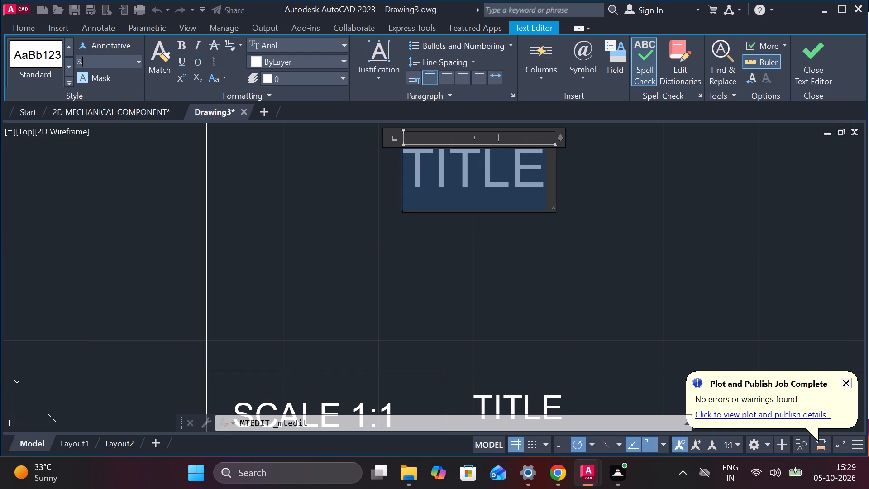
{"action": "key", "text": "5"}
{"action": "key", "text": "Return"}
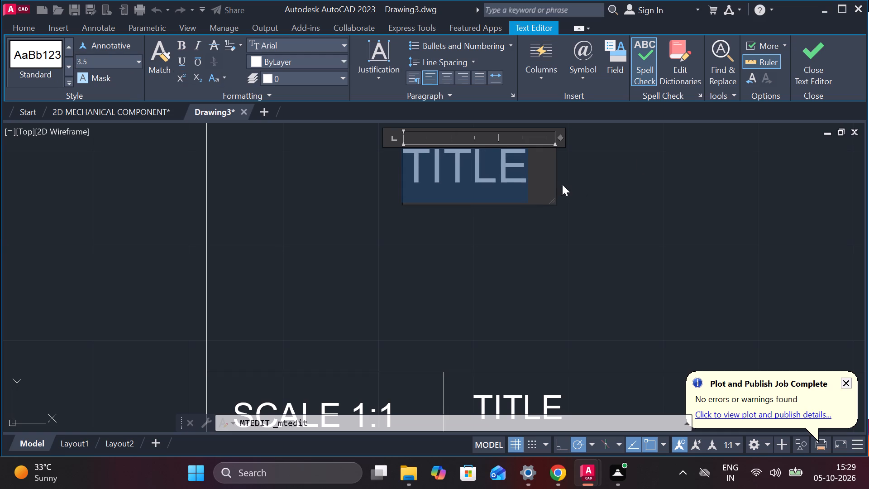
Set the height of the copied TITLE text to 3.
{"action": "left_click_drag", "start_coordinate": [117, 62], "coordinate": [68, 64]}
{"action": "key", "text": "3"}
{"action": "key", "text": "Return"}
{"action": "left_click_drag", "start_coordinate": [95, 62], "coordinate": [42, 62]}
{"action": "left_click_drag", "start_coordinate": [42, 62], "coordinate": [38, 62]}
{"action": "key", "text": "3"}
{"action": "key", "text": "Return"}
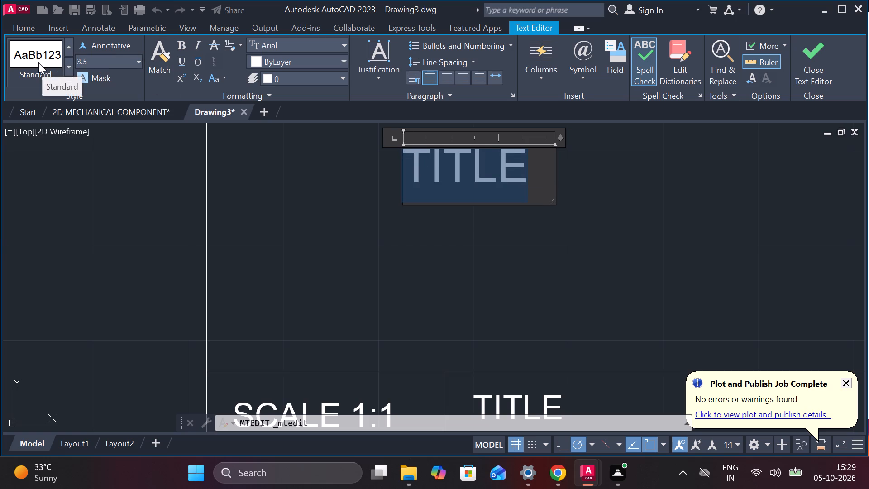
{"action": "left_click_drag", "start_coordinate": [95, 66], "coordinate": [74, 66]}
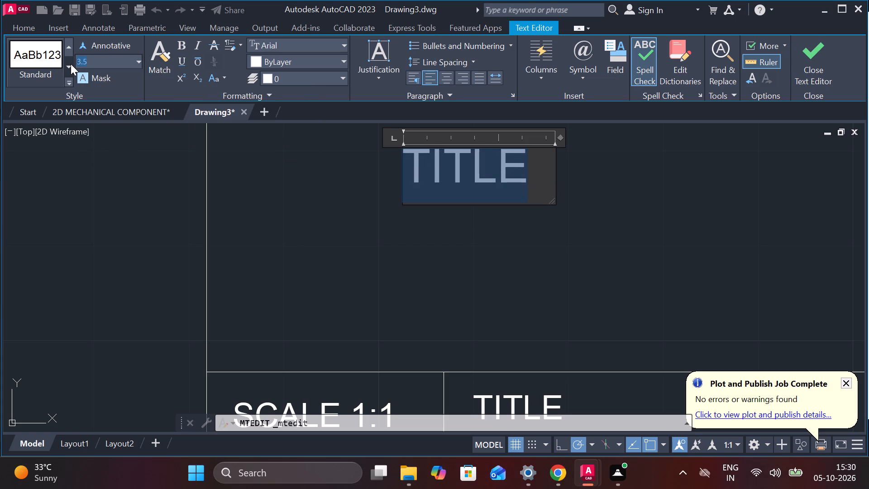
{"action": "type", "text": "33"}
{"action": "key", "text": "BackSpace"}
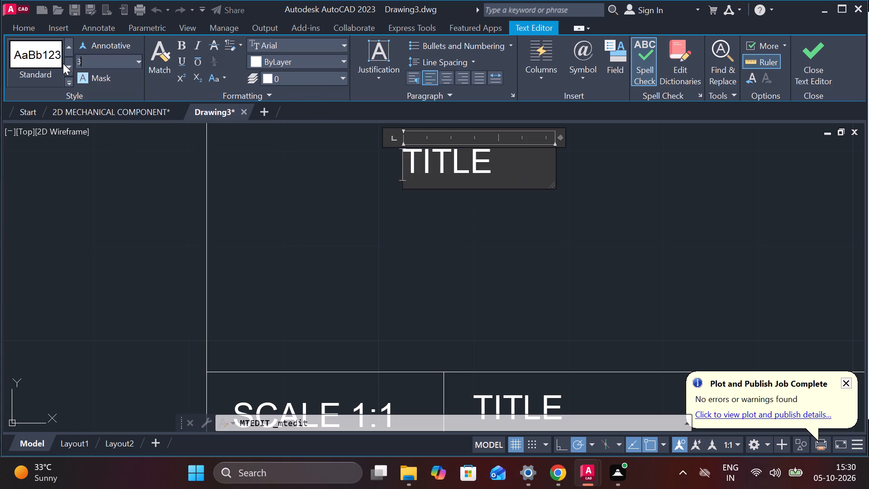
{"action": "key", "text": "Return"}
{"action": "left_click_drag", "start_coordinate": [98, 63], "coordinate": [69, 65]}
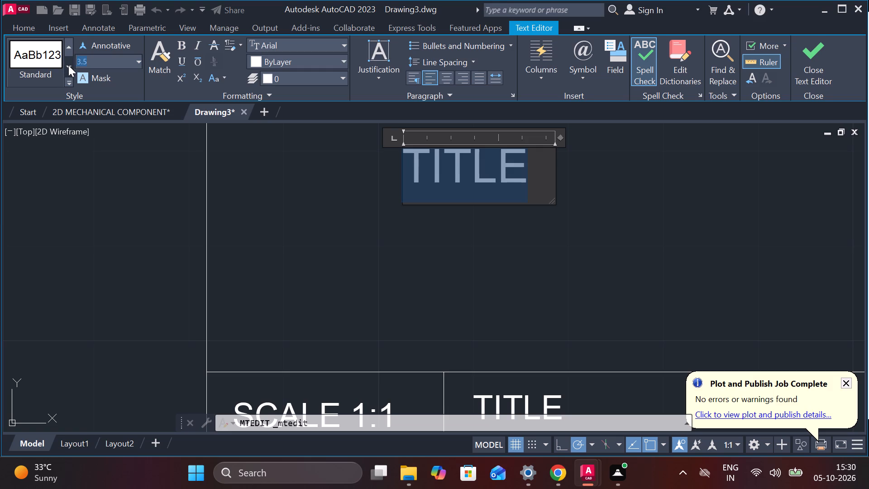
{"action": "key", "text": "3"}
{"action": "key", "text": "BackSpace"}
{"action": "key", "text": "Return"}
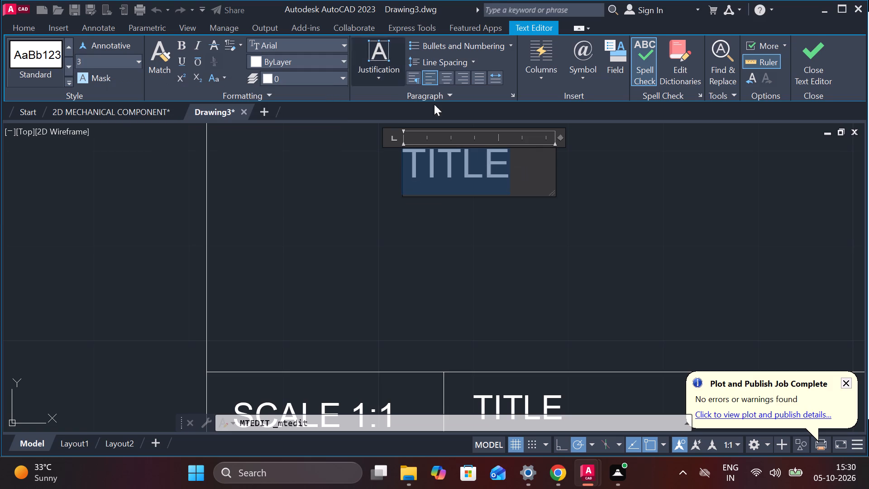
Replace the copied TITLE wording with FOUR ARM in the open text.
{"action": "left_click", "coordinate": [520, 163]}
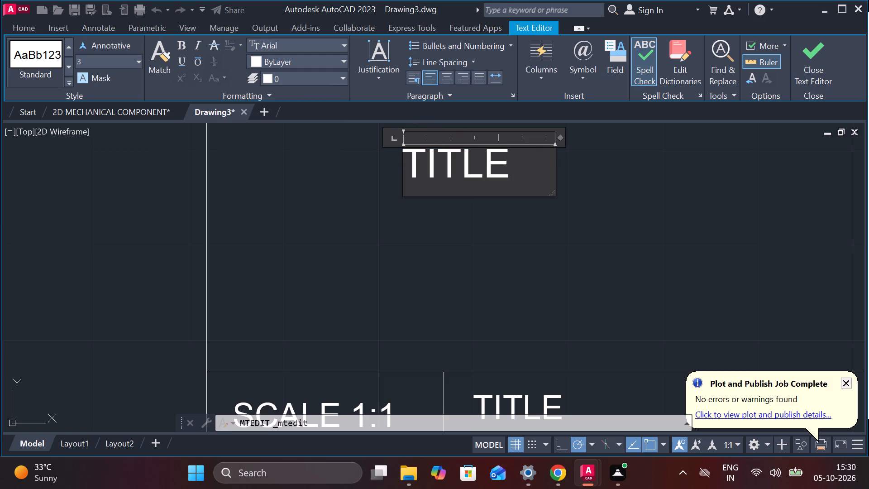
{"action": "key", "text": "BackSpace"}
{"action": "key", "text": "BackSpace"}
{"action": "key", "text": "BackSpace"}
{"action": "key", "text": "BackSpace"}
{"action": "key", "text": "BackSpace"}
{"action": "key", "text": "BackSpace"}
{"action": "key", "text": "BackSpace"}
{"action": "key", "text": "BackSpace"}
{"action": "key", "text": "BackSpace"}
{"action": "key", "text": "BackSpace"}
{"action": "key", "text": "BackSpace"}
{"action": "key", "text": "BackSpace"}
{"action": "key", "text": "BackSpace"}
{"action": "key", "text": "BackSpace"}
{"action": "key", "text": "BackSpace"}
{"action": "key", "text": "BackSpace"}
{"action": "key", "text": "BackSpace"}
{"action": "key", "text": "BackSpace"}
{"action": "key", "text": "BackSpace"}
{"action": "key", "text": "BackSpace"}
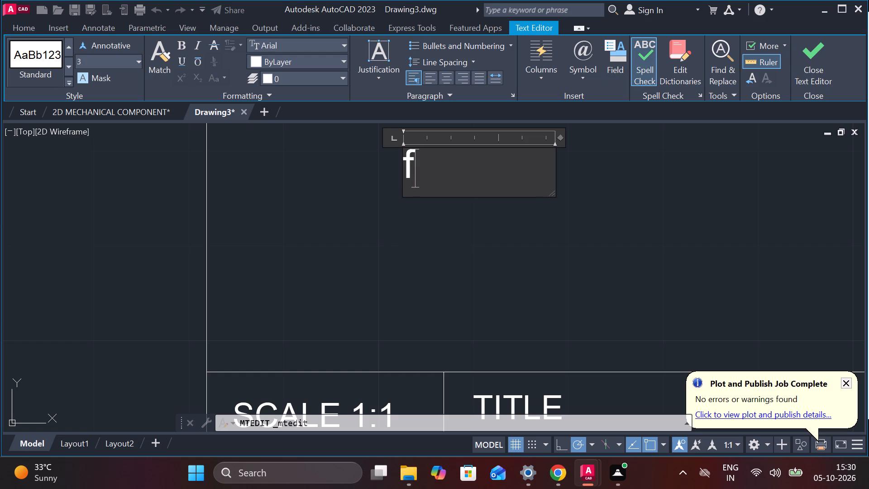
{"action": "type", "text": "FO"}
{"action": "type", "text": "UR ARM"}
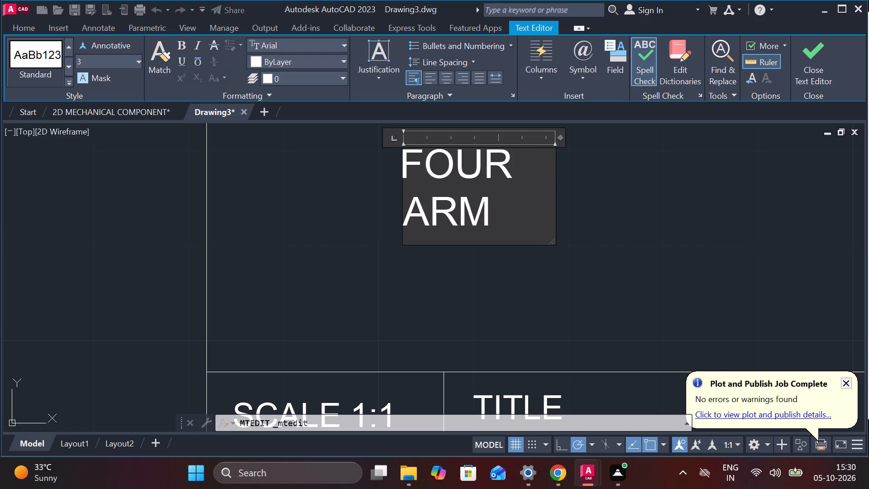
Widen the text frame across the empty area so FOUR ARM fits on one line.
{"action": "left_click", "coordinate": [551, 192]}
{"action": "left_click", "coordinate": [526, 205]}
{"action": "left_click_drag", "start_coordinate": [555, 202], "coordinate": [849, 188]}
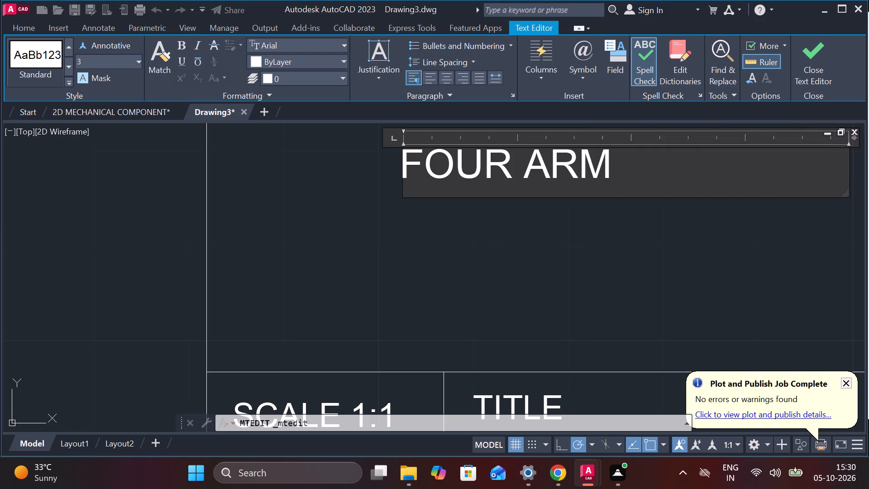
Replace the space between FOUR and ARM with a hyphen to read FOUR-ARM.
{"action": "key", "text": "Left"}
{"action": "key", "text": "Left"}
{"action": "key", "text": "Left"}
{"action": "key", "text": "minus"}
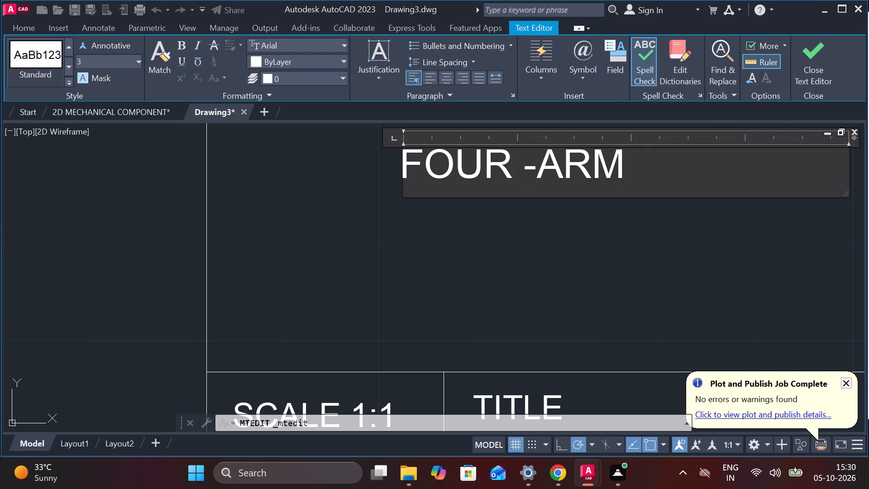
{"action": "key", "text": "BackSpace"}
{"action": "key", "text": "BackSpace"}
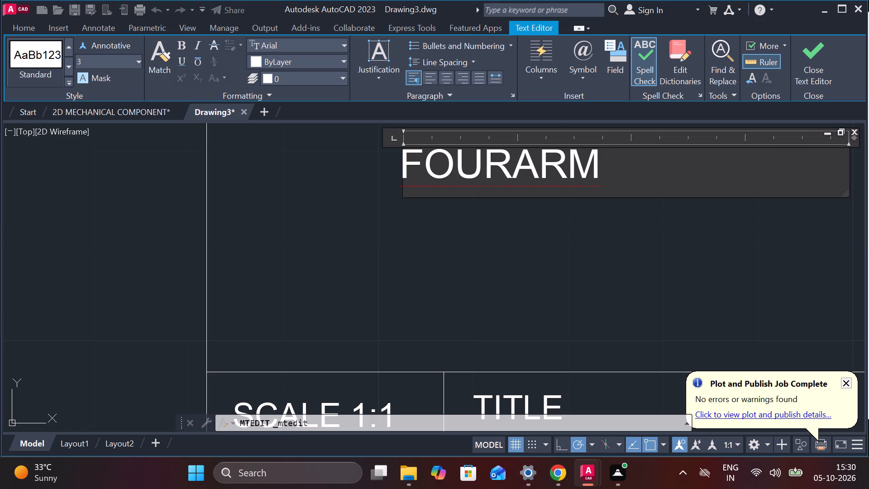
{"action": "key", "text": "minus"}
{"action": "key", "text": "Right"}
{"action": "key", "text": "Right"}
{"action": "key", "text": "Right"}
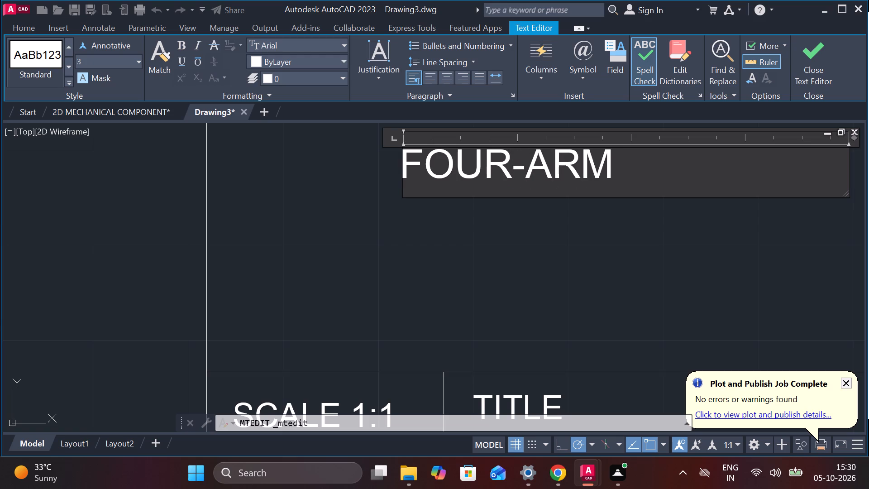
Continue the open FOUR-ARM text with the words CONNECTING OR LINK PLATE.
{"action": "left_click", "coordinate": [688, 182]}
{"action": "key", "text": "space"}
{"action": "type", "text": "MEC"}
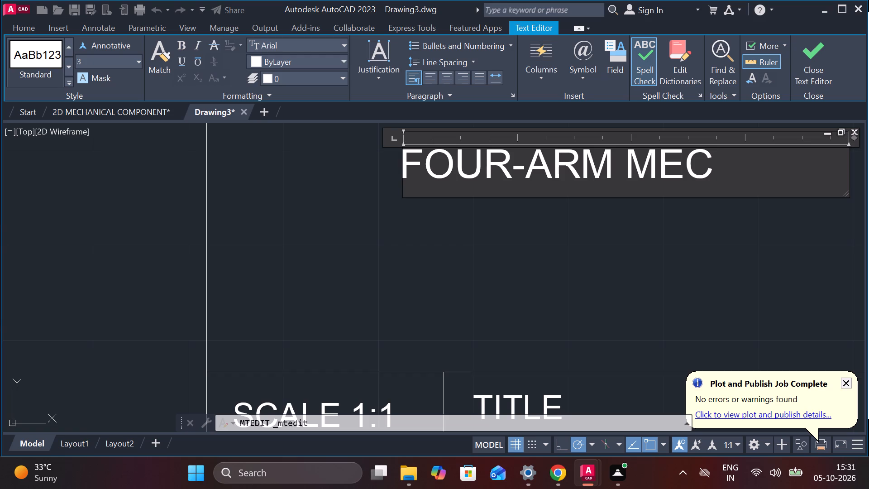
{"action": "key", "text": "BackSpace"}
{"action": "key", "text": "BackSpace"}
{"action": "key", "text": "BackSpace"}
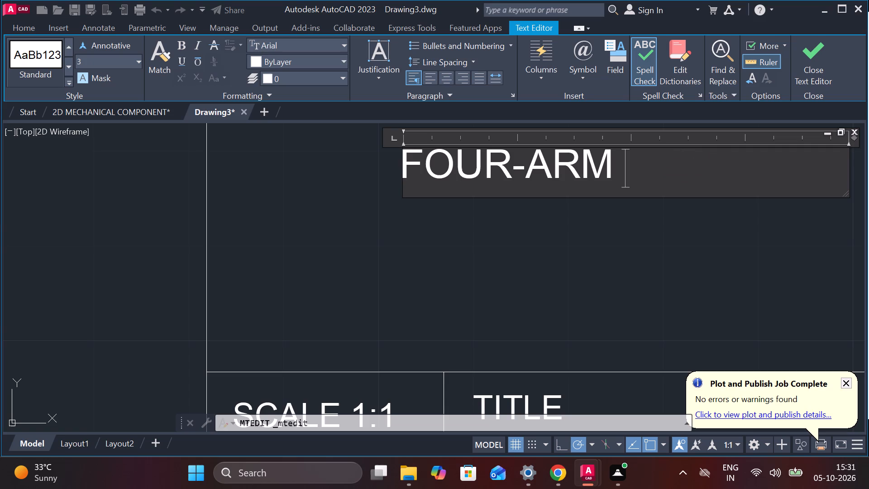
{"action": "type", "text": "CONNECTING"}
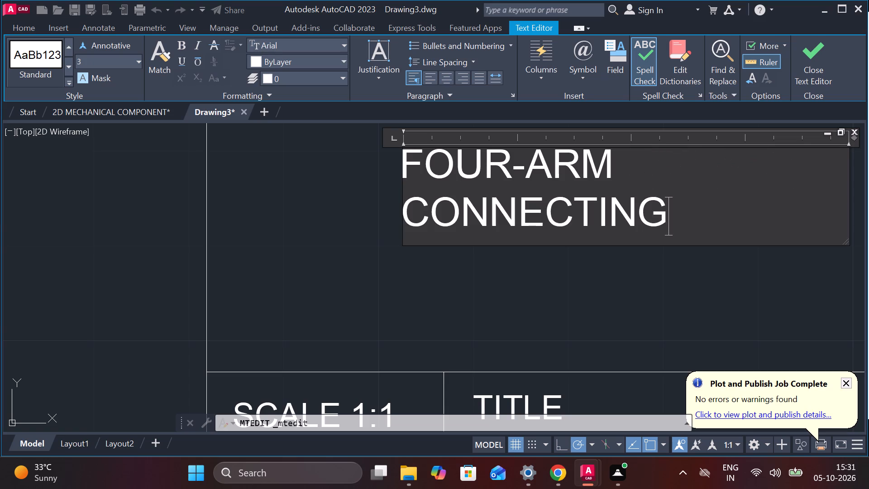
{"action": "key", "text": "space"}
{"action": "type", "text": "OR LINK PLATE"}
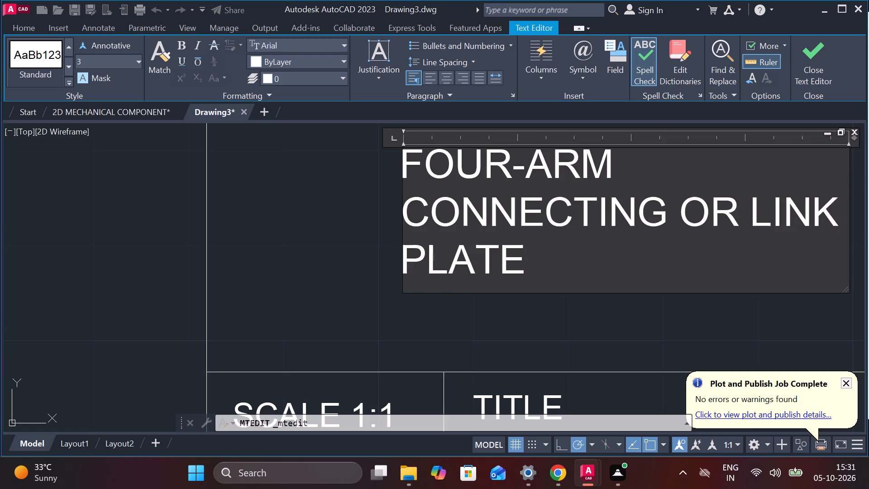
Append WITH A CENTRAL CIRCULAR HUB to the end of the description and finish editing the text.
{"action": "key", "text": "space"}
{"action": "type", "text": "WITH C"}
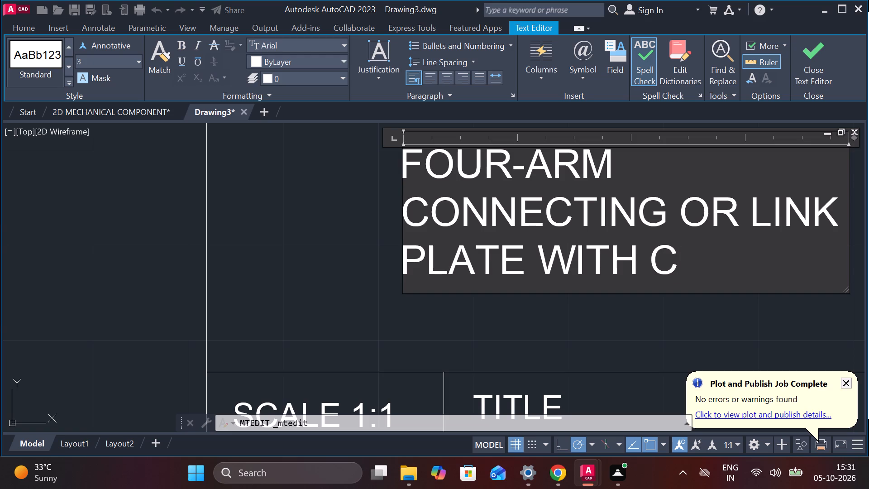
{"action": "key", "text": "BackSpace"}
{"action": "type", "text": "A CENTRAL"}
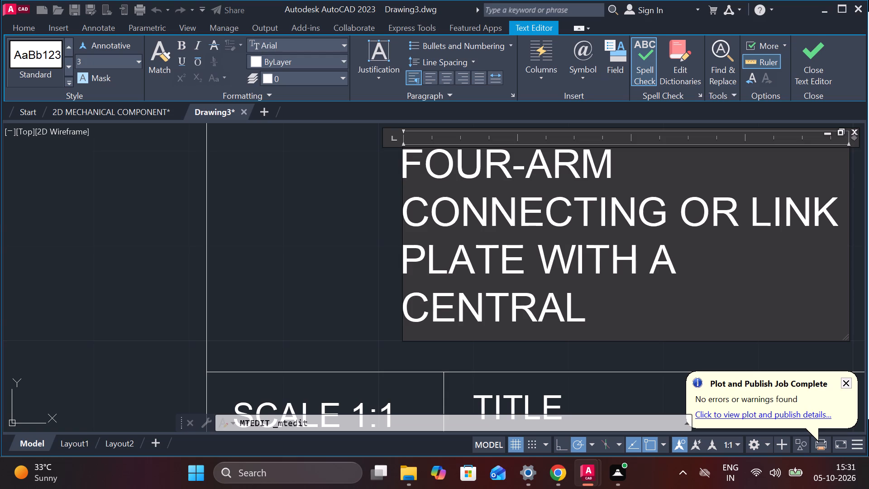
{"action": "key", "text": "space"}
{"action": "type", "text": "CIRC"}
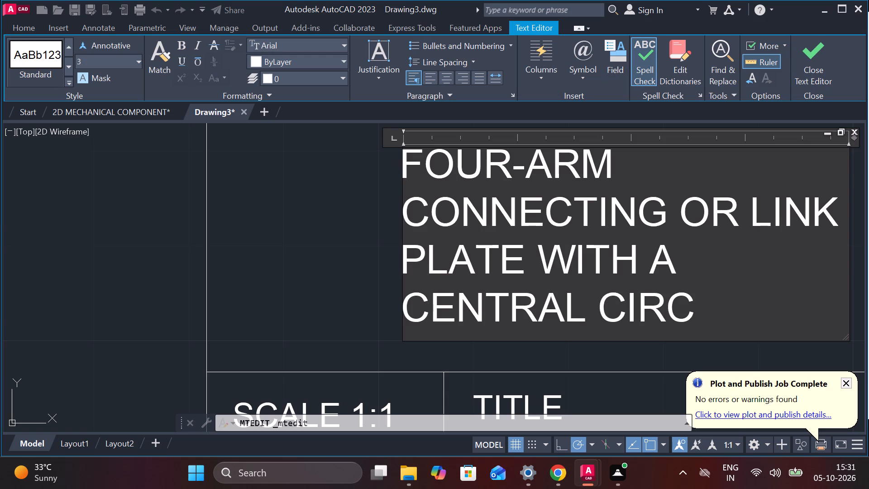
{"action": "type", "text": "ULAR HUN"}
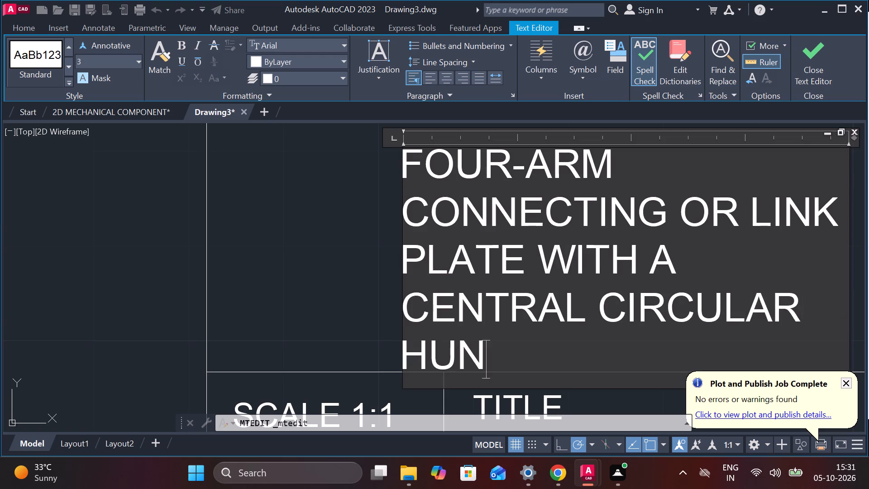
{"action": "key", "text": "BackSpace"}
{"action": "key", "text": "b"}
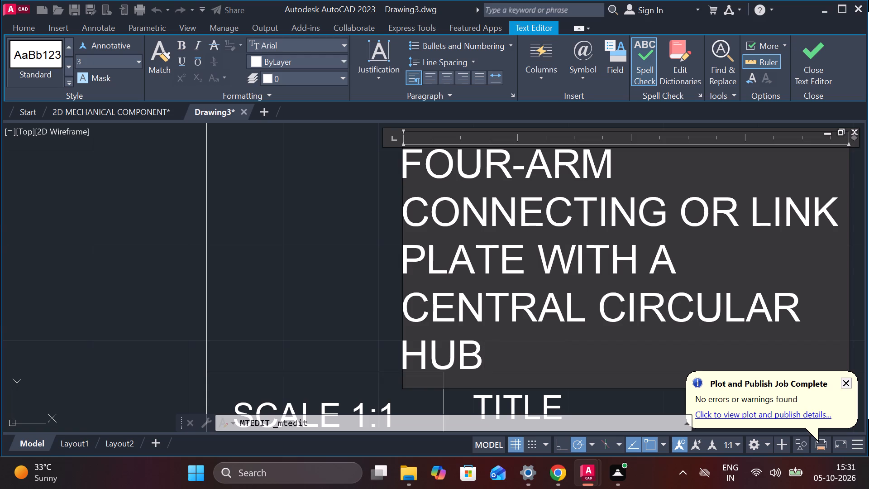
{"action": "left_click", "coordinate": [815, 49]}
Widen the description's text frame across the empty upper cell so the wording wraps onto two lines.
{"action": "scroll", "coordinate": [654, 188], "scroll_direction": "down", "scroll_amount": 3}
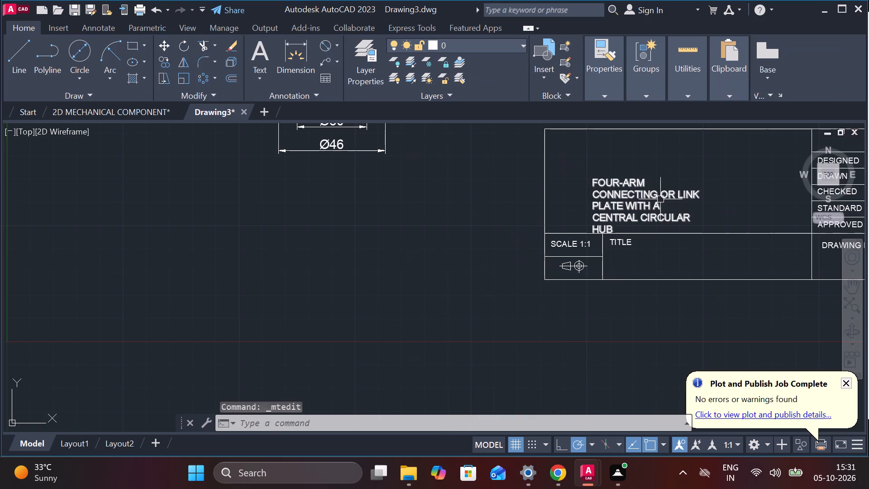
{"action": "scroll", "coordinate": [660, 199], "scroll_direction": "up", "scroll_amount": 1}
{"action": "middle_click_drag", "start_coordinate": [654, 199], "coordinate": [553, 202]}
{"action": "double_click", "coordinate": [481, 181]}
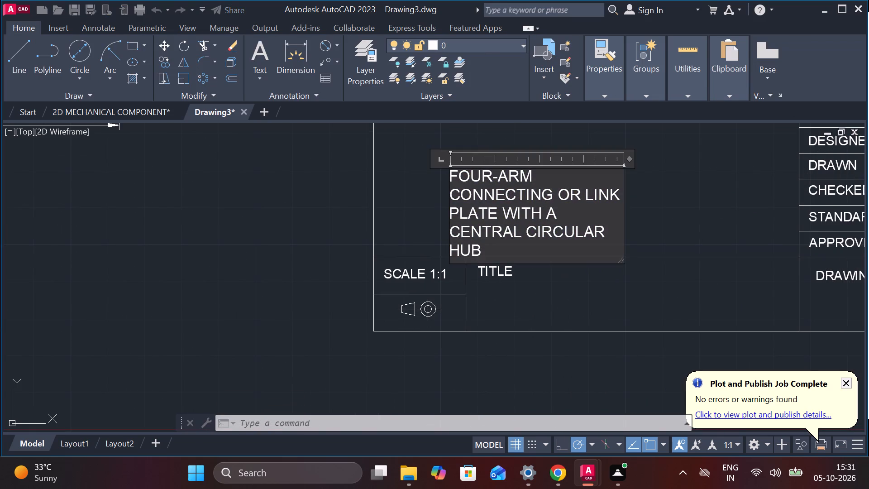
{"action": "left_click_drag", "start_coordinate": [623, 210], "coordinate": [771, 172]}
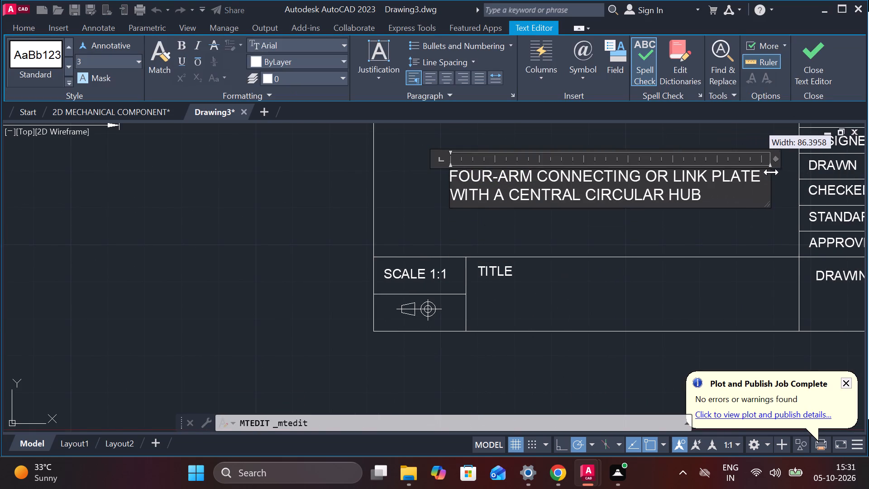
{"action": "left_click_drag", "start_coordinate": [771, 172], "coordinate": [789, 164]}
{"action": "middle_click_drag", "start_coordinate": [707, 209], "coordinate": [714, 269]}
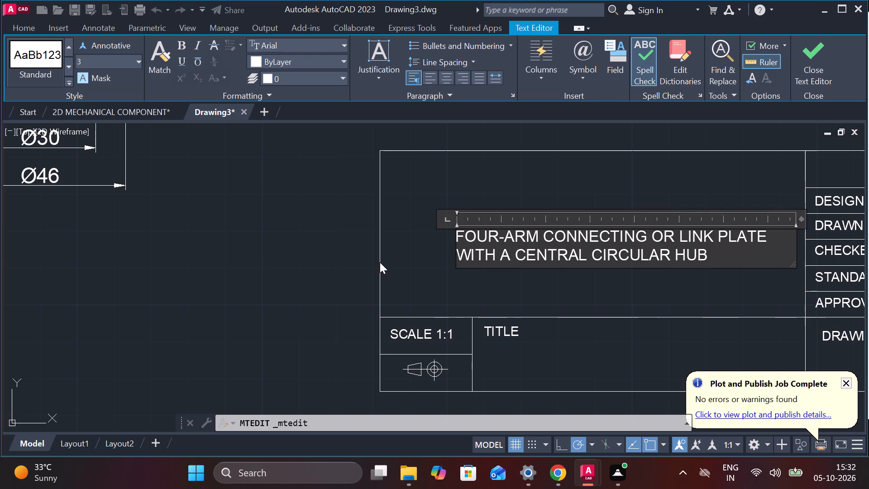
{"action": "key", "text": "Escape"}
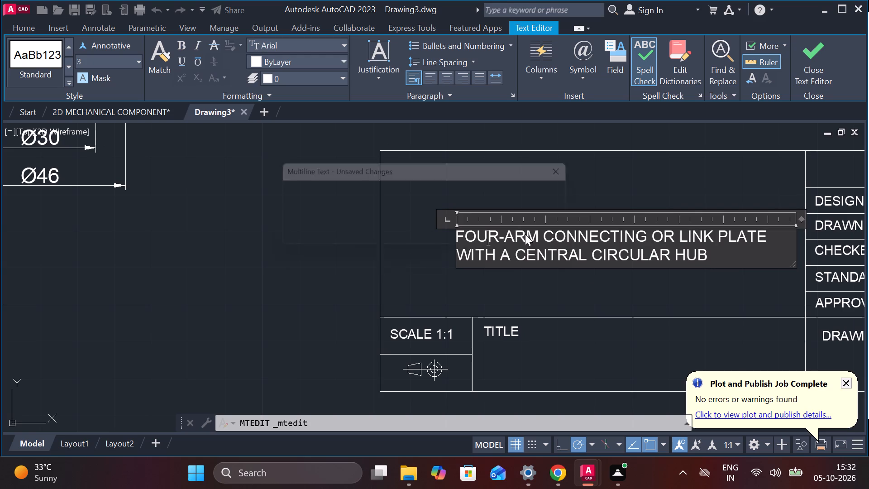
{"action": "left_click", "coordinate": [573, 173]}
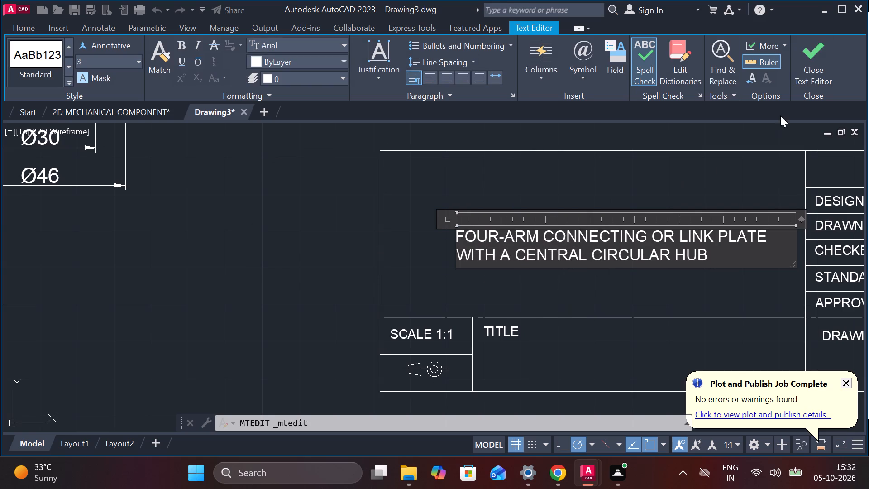
{"action": "left_click", "coordinate": [800, 74]}
Move the two-line description from the empty upper cell into the TITLE cell.
{"action": "left_click", "coordinate": [561, 258]}
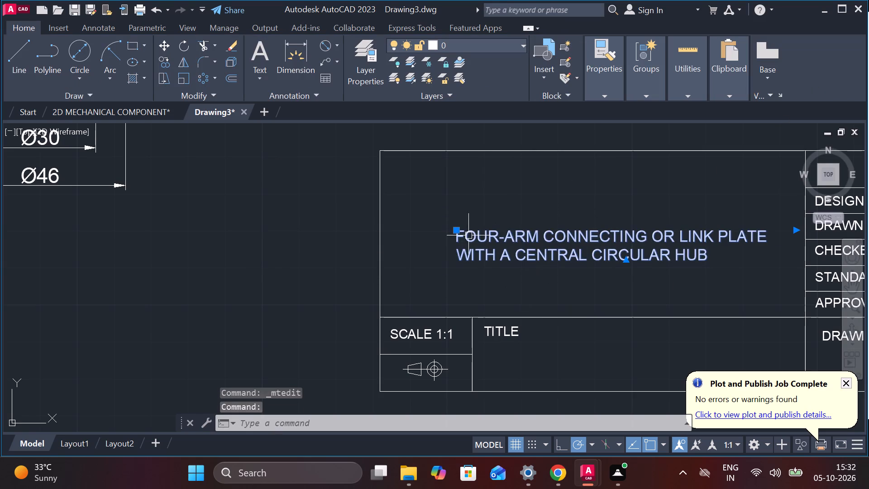
{"action": "left_click", "coordinate": [459, 233]}
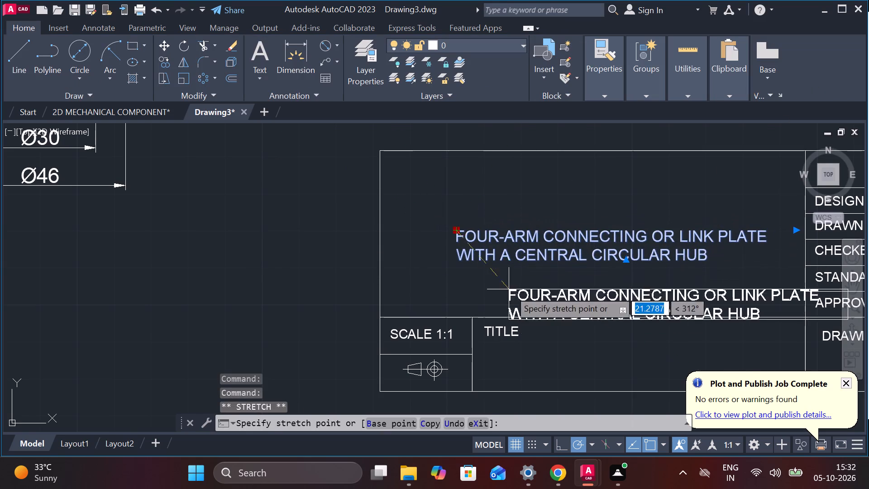
{"action": "middle_click_drag", "start_coordinate": [501, 344], "coordinate": [401, 258]}
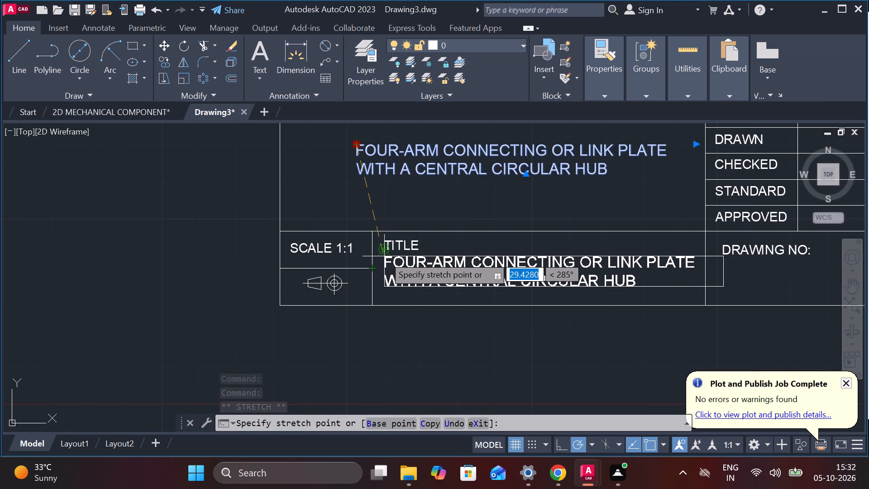
{"action": "left_click", "coordinate": [384, 256]}
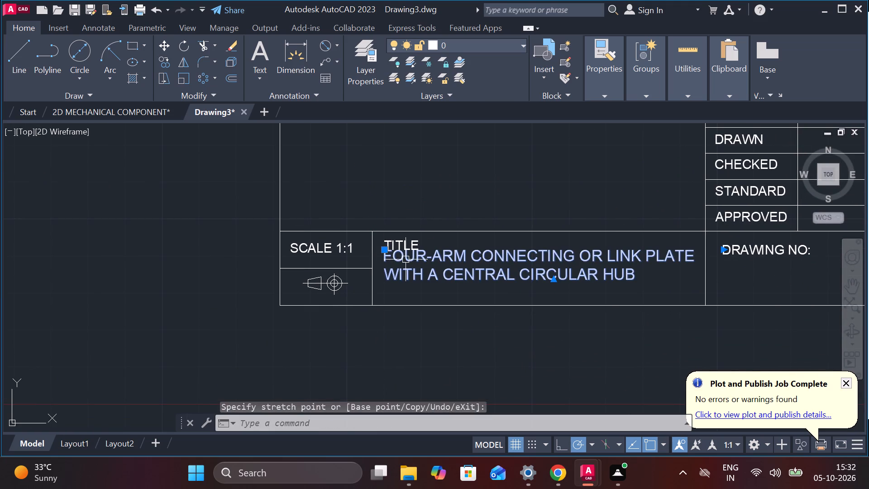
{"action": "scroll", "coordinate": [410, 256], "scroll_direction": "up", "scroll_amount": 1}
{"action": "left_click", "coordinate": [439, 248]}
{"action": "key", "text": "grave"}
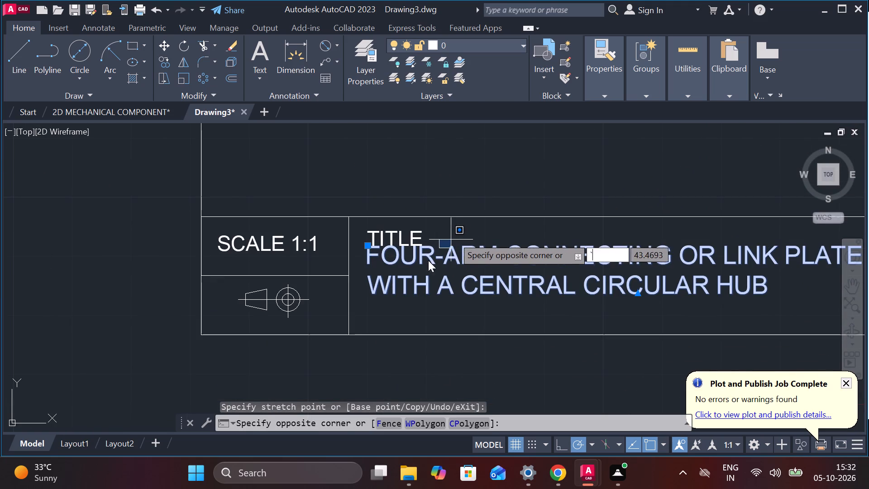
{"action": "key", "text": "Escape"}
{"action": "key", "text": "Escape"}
Shift the description down within the TITLE cell so it sits clear below the TITLE label.
{"action": "left_click", "coordinate": [373, 252]}
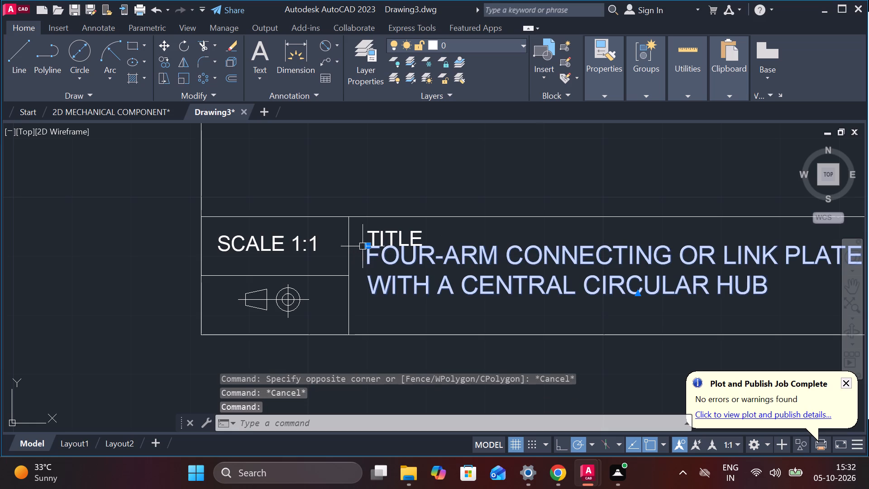
{"action": "left_click", "coordinate": [365, 246]}
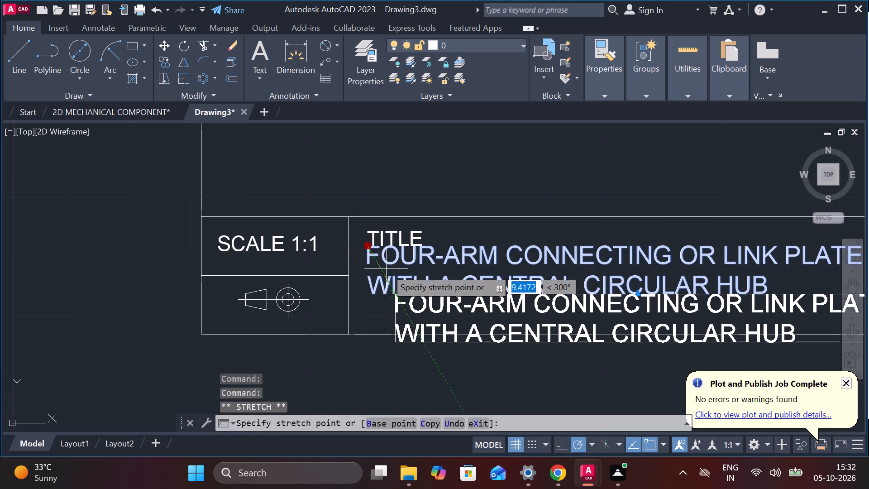
{"action": "left_click", "coordinate": [570, 442]}
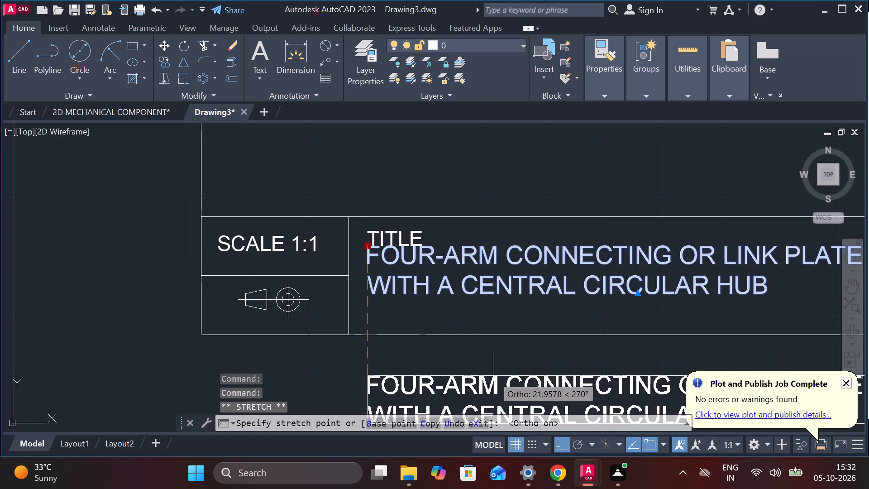
{"action": "left_click", "coordinate": [565, 444]}
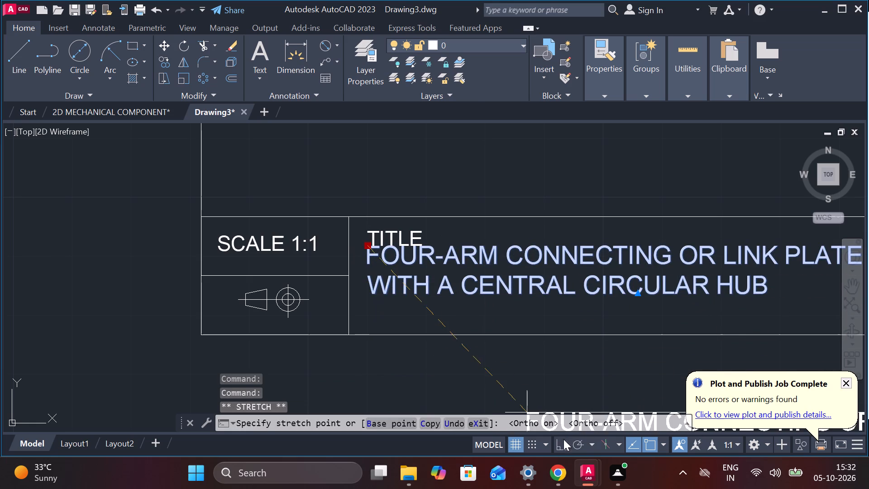
{"action": "left_click", "coordinate": [368, 268]}
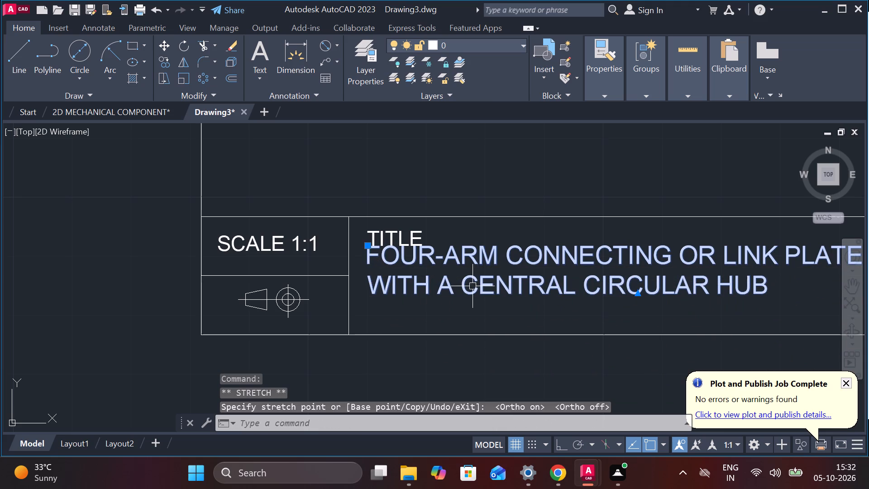
{"action": "left_click", "coordinate": [366, 247]}
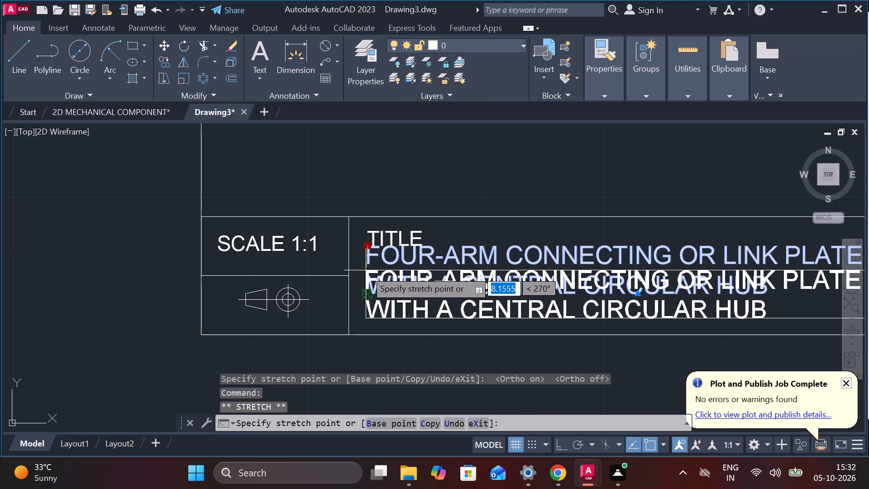
{"action": "left_click", "coordinate": [366, 270]}
{"action": "left_click", "coordinate": [369, 295]}
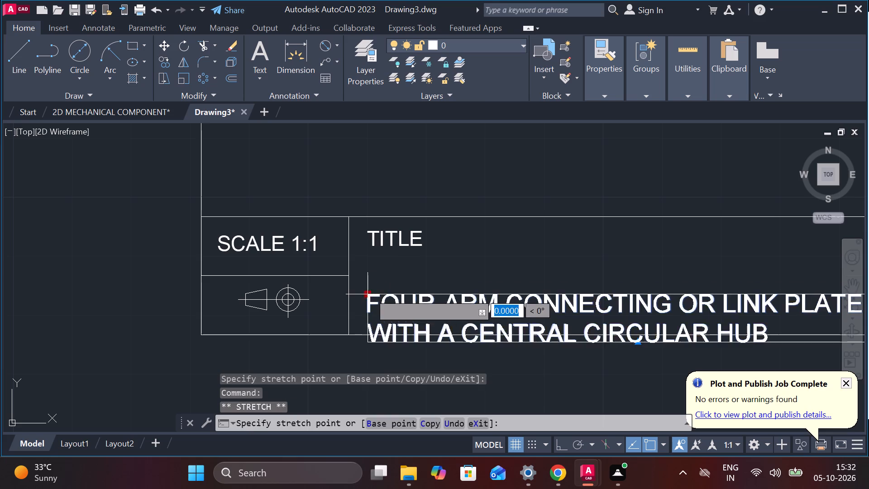
{"action": "left_click", "coordinate": [375, 268]}
{"action": "scroll", "coordinate": [412, 267], "scroll_direction": "down", "scroll_amount": 3}
{"action": "scroll", "coordinate": [485, 276], "scroll_direction": "up", "scroll_amount": 2}
{"action": "left_click", "coordinate": [543, 264]}
{"action": "key", "text": "Escape"}
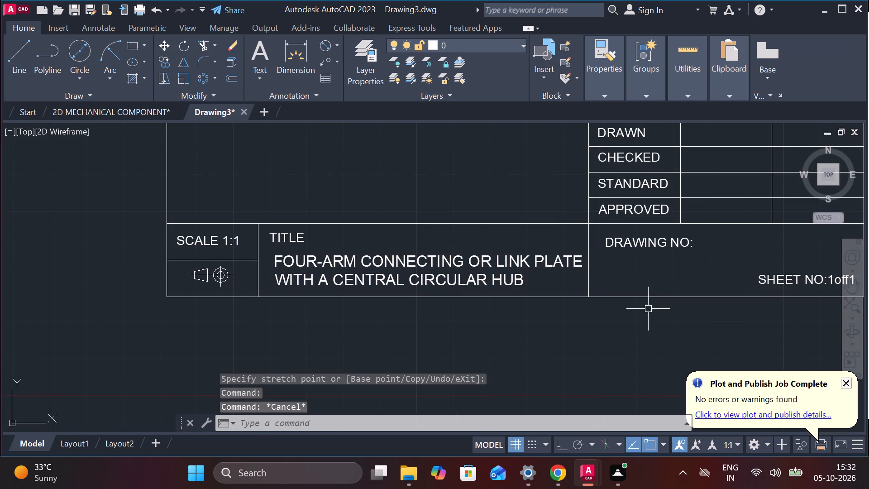
Narrow the description's text frame so its edge stays inside the TITLE cell, keeping the wording on two lines.
{"action": "scroll", "coordinate": [316, 254], "scroll_direction": "down", "scroll_amount": 2}
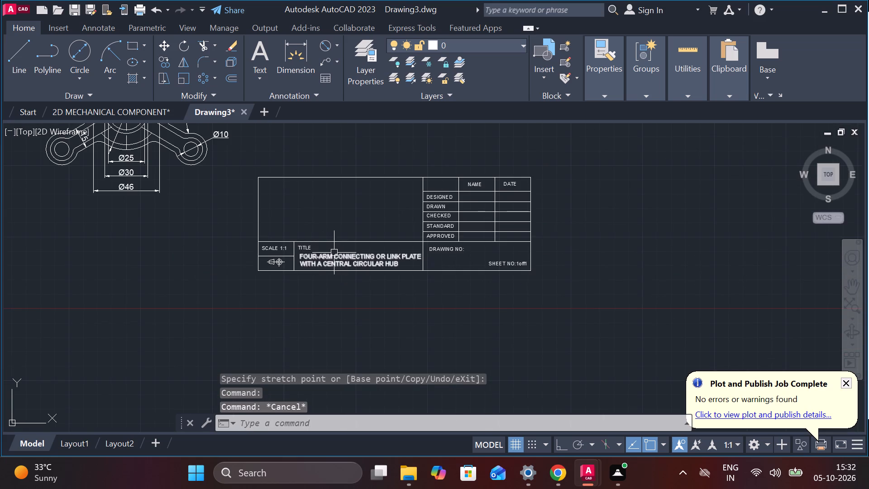
{"action": "scroll", "coordinate": [349, 251], "scroll_direction": "up", "scroll_amount": 2}
{"action": "left_click", "coordinate": [425, 267]}
{"action": "double_click", "coordinate": [508, 266]}
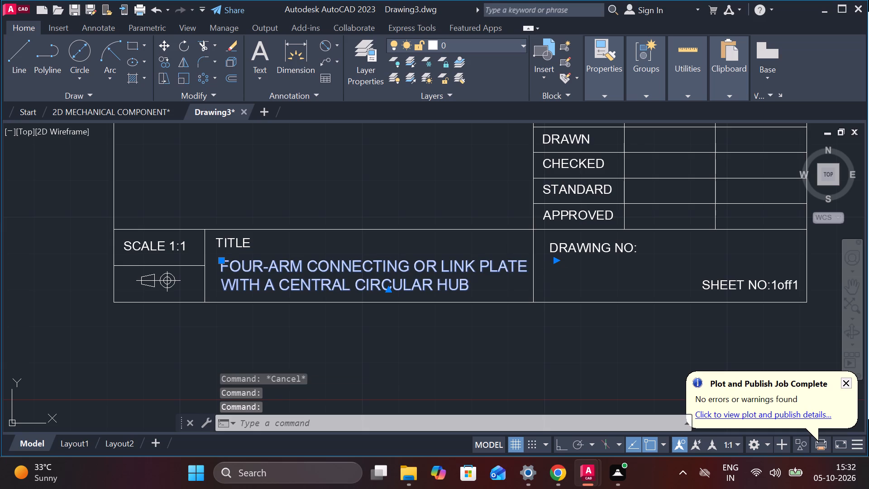
{"action": "left_click_drag", "start_coordinate": [556, 269], "coordinate": [535, 272]}
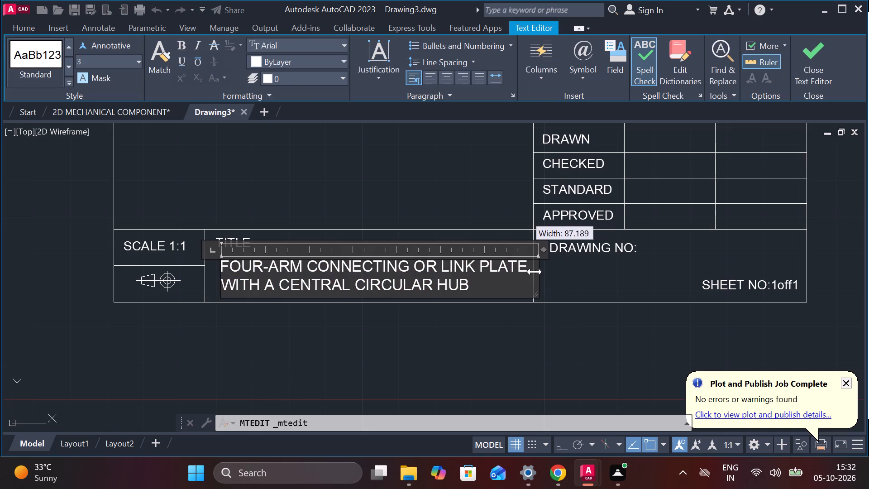
{"action": "left_click_drag", "start_coordinate": [535, 272], "coordinate": [528, 274]}
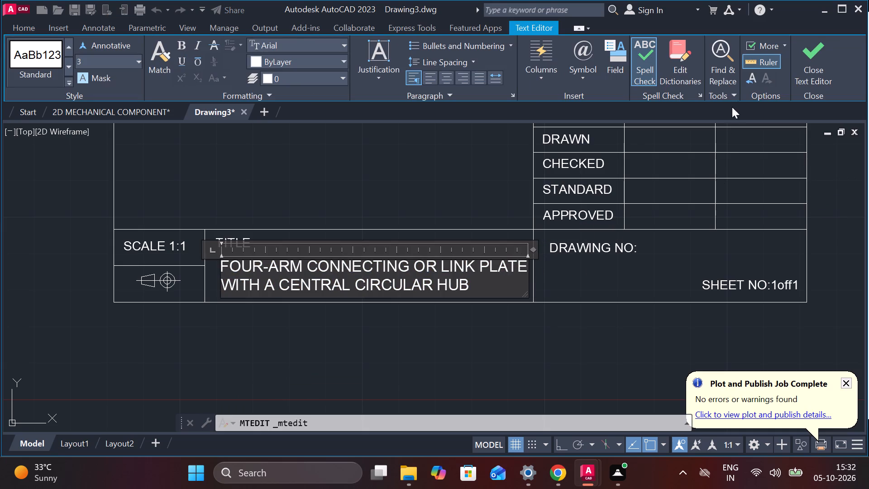
{"action": "left_click", "coordinate": [818, 48]}
{"action": "scroll", "coordinate": [392, 337], "scroll_direction": "down", "scroll_amount": 1}
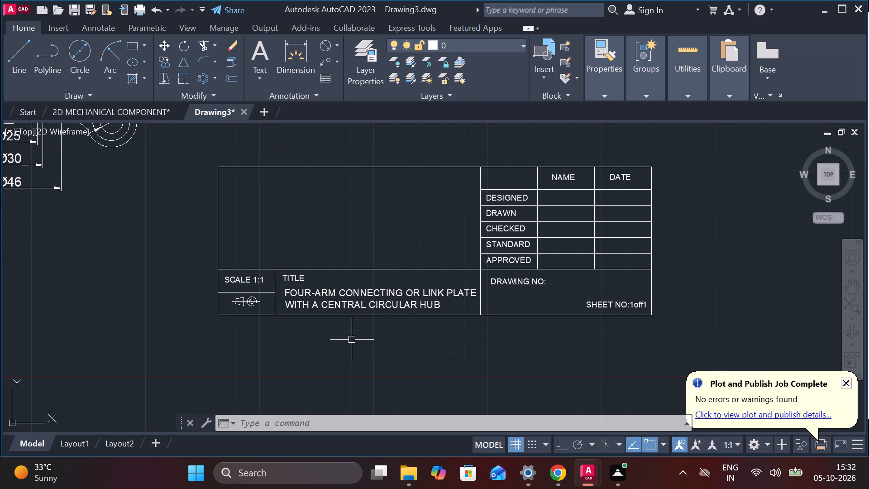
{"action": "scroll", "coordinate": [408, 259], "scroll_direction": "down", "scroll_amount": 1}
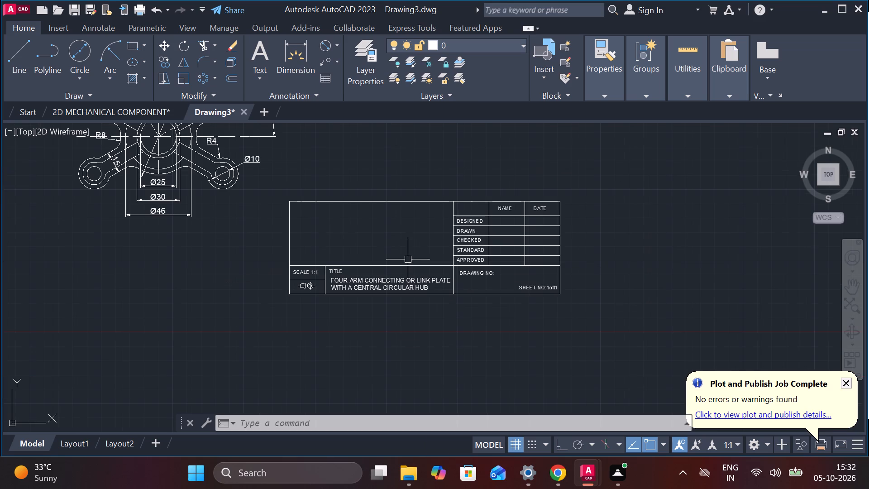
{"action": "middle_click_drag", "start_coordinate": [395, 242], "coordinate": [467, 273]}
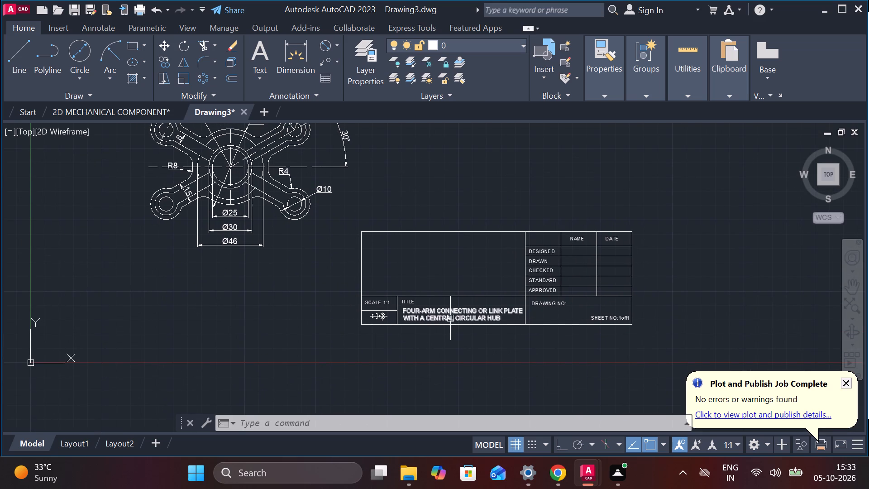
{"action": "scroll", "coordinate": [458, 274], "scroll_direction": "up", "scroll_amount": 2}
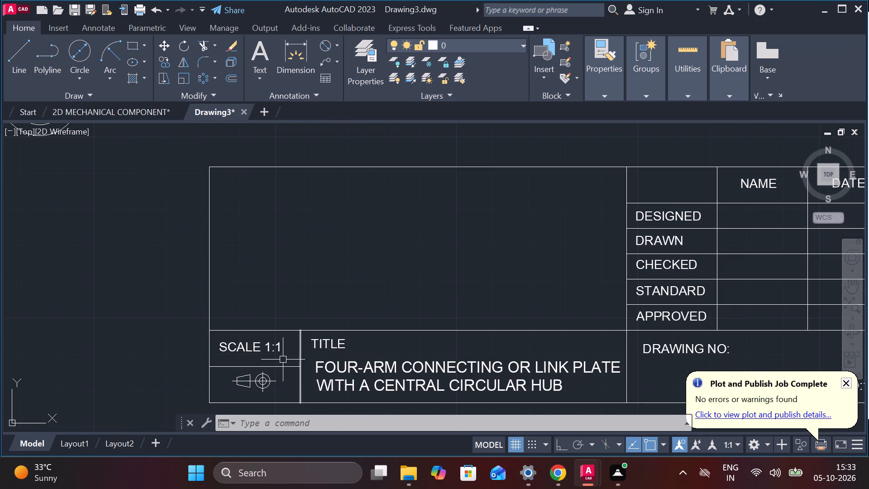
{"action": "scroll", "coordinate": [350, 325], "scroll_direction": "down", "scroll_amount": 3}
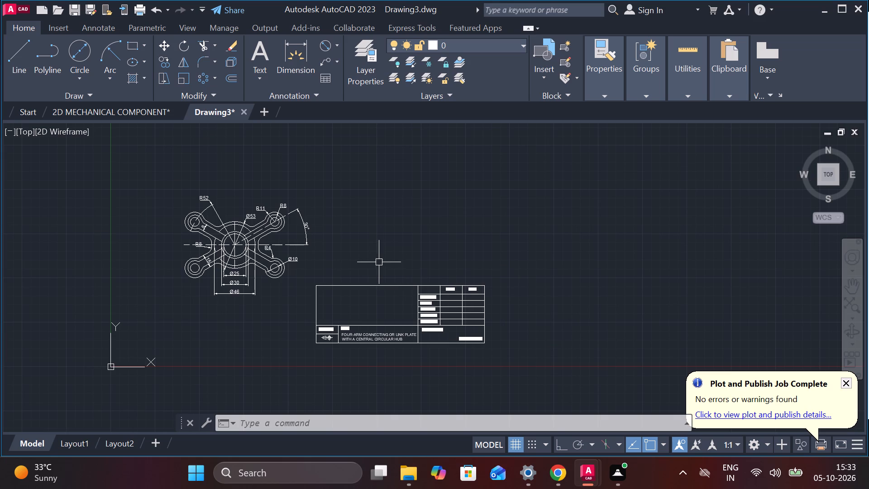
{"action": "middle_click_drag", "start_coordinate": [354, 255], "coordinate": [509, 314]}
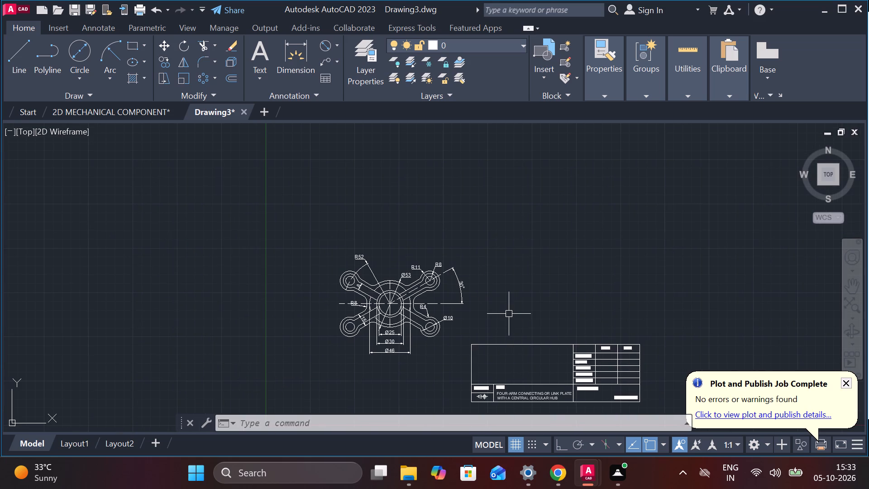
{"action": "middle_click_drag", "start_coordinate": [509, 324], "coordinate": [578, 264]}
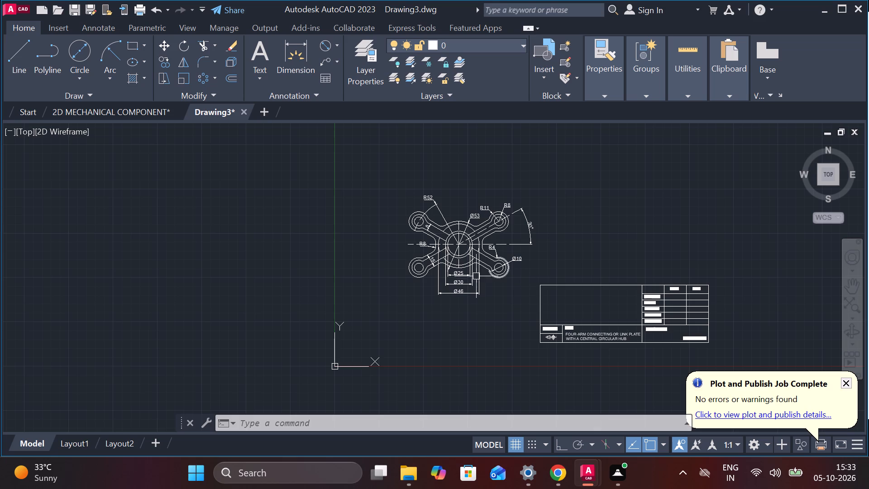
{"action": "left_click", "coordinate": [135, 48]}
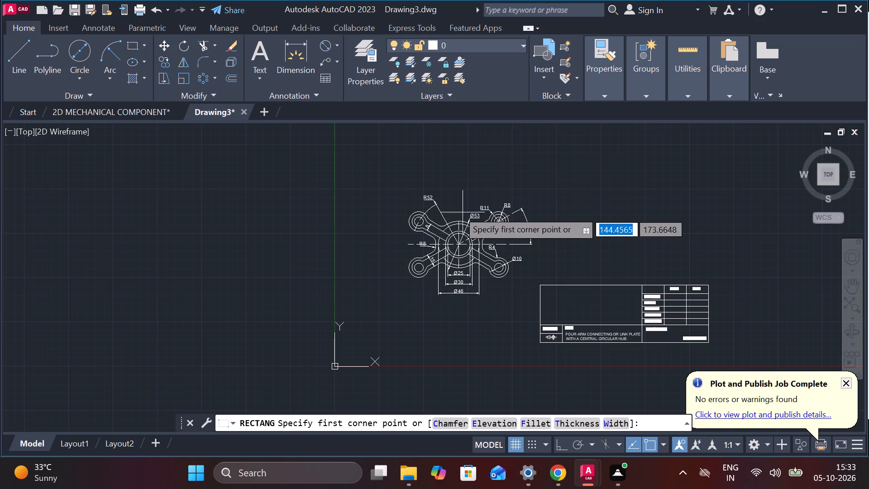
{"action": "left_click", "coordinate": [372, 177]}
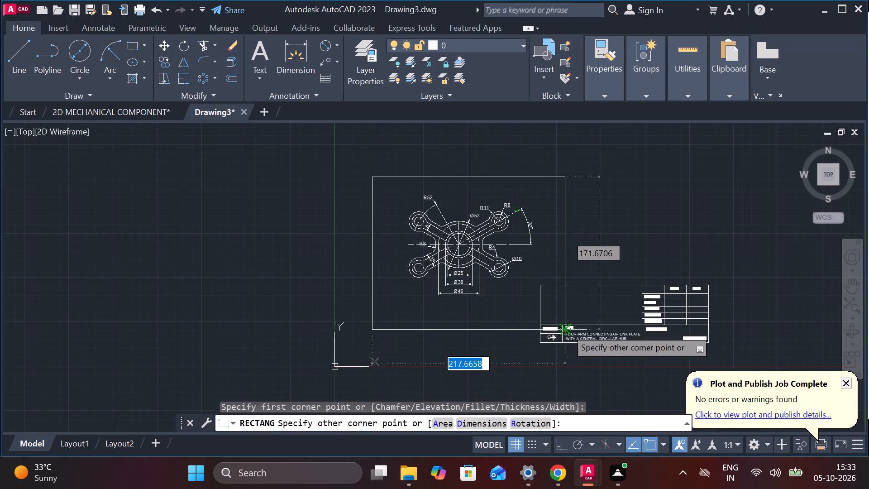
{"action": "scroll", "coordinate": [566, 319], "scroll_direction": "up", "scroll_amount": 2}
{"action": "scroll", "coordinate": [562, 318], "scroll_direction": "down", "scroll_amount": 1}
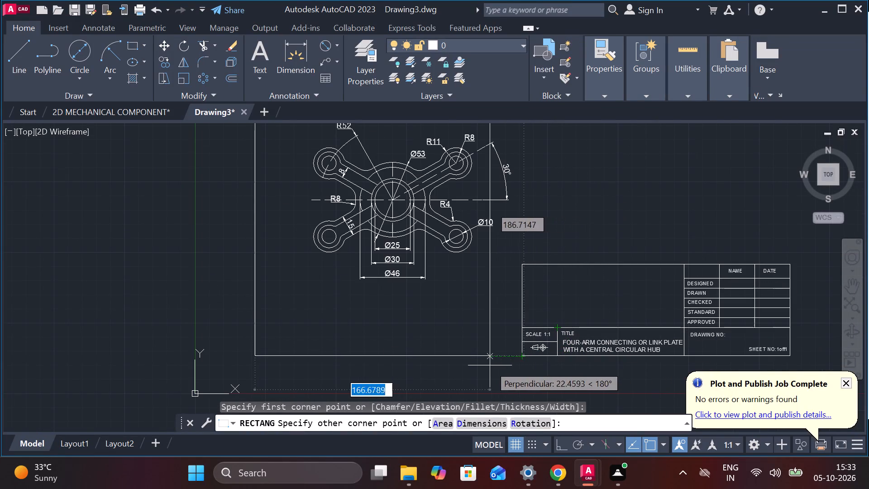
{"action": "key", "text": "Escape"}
Move the whole title block straight down, leaving more space between it and the dimensioned component.
{"action": "scroll", "coordinate": [457, 311], "scroll_direction": "down", "scroll_amount": 1}
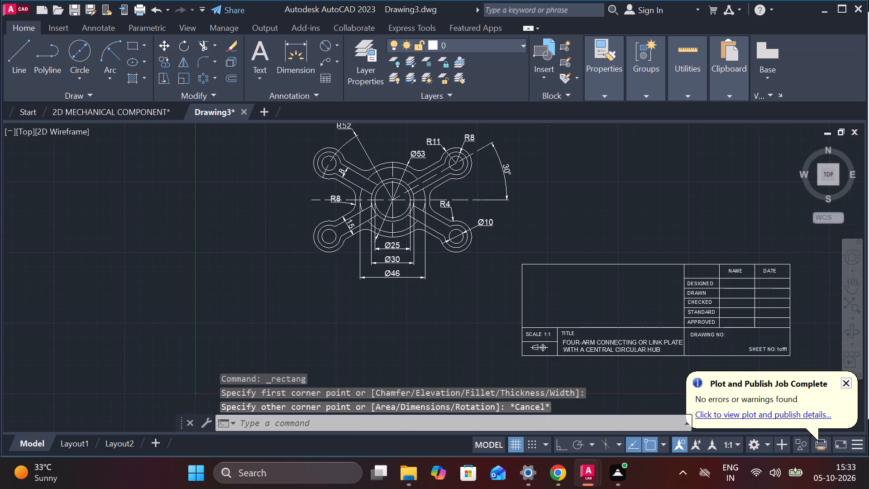
{"action": "scroll", "coordinate": [457, 311], "scroll_direction": "down", "scroll_amount": 1}
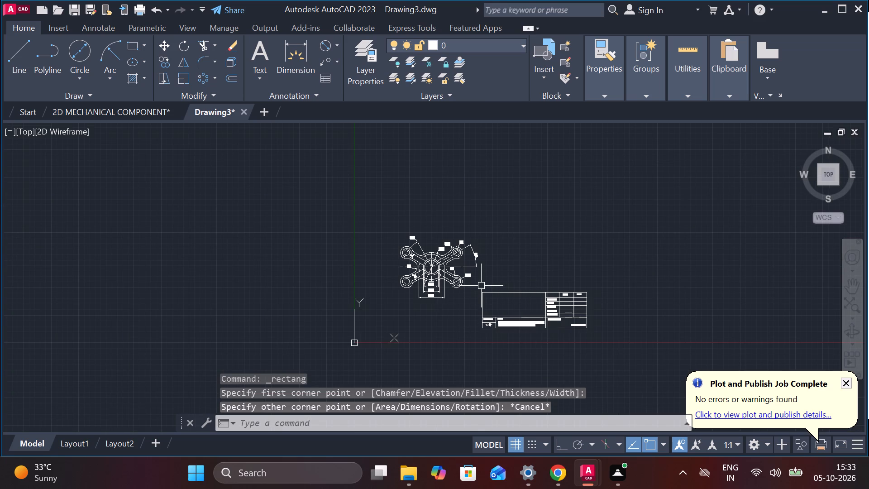
{"action": "left_click", "coordinate": [481, 286]}
{"action": "left_click", "coordinate": [618, 341]}
{"action": "key", "text": "m"}
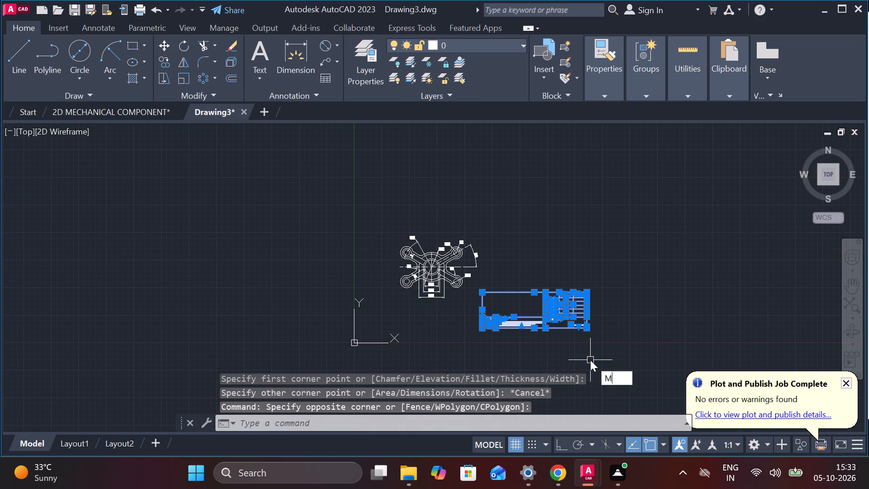
{"action": "key", "text": "Return"}
{"action": "left_click", "coordinate": [617, 340]}
{"action": "left_click", "coordinate": [621, 385]}
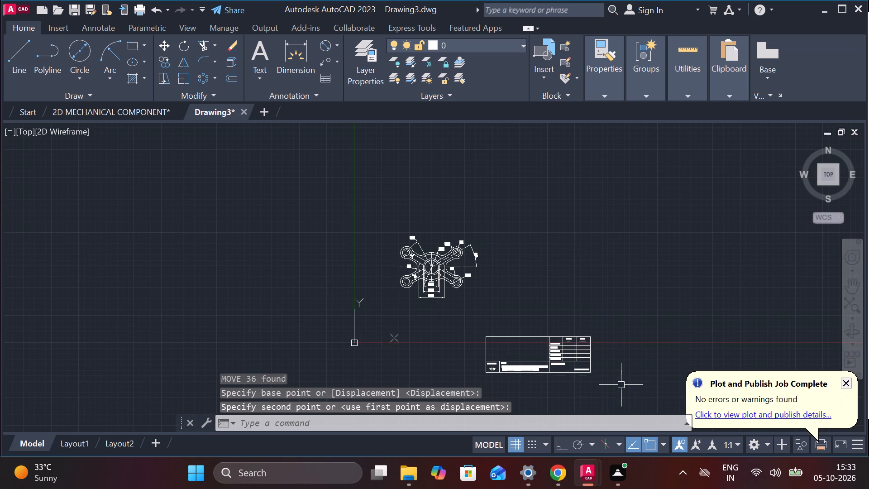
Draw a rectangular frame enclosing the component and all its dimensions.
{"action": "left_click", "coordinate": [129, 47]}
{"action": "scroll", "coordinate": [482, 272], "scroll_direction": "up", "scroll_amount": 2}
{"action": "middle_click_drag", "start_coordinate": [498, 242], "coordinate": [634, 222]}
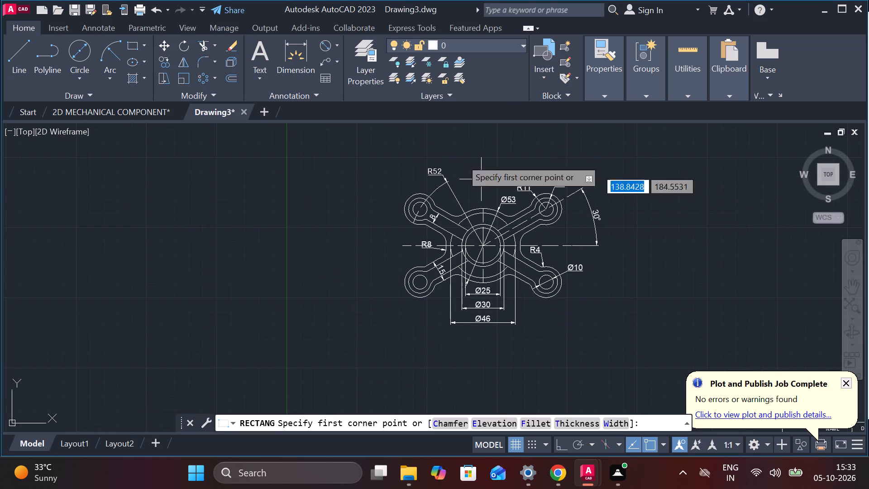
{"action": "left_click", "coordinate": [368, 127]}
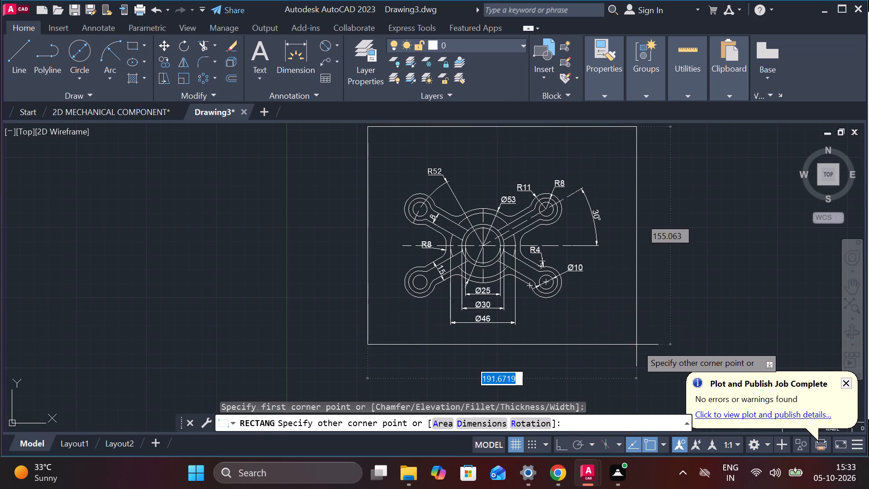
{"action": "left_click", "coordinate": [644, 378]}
Move the whole title block by its lower-right corner to open space well to the right of the framed component.
{"action": "middle_click_drag", "start_coordinate": [659, 340], "coordinate": [654, 340]}
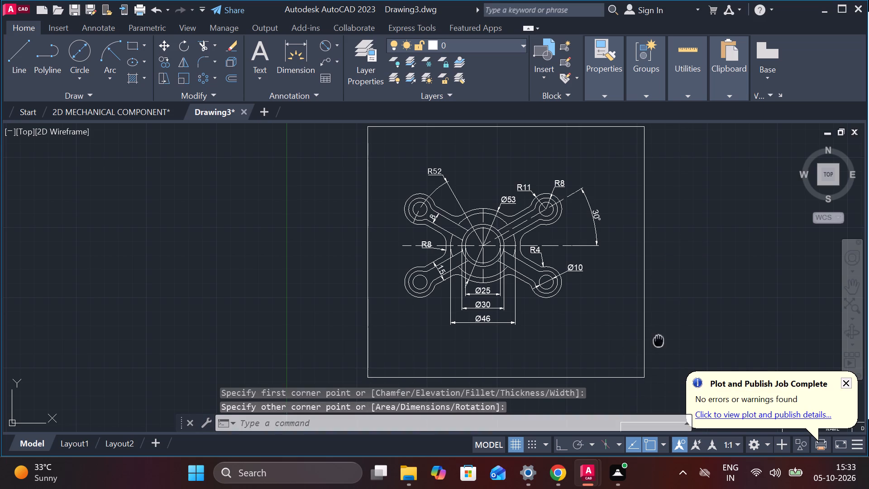
{"action": "middle_click_drag", "start_coordinate": [654, 340], "coordinate": [513, 209]}
{"action": "scroll", "coordinate": [508, 240], "scroll_direction": "down", "scroll_amount": 2}
{"action": "left_click", "coordinate": [486, 252]}
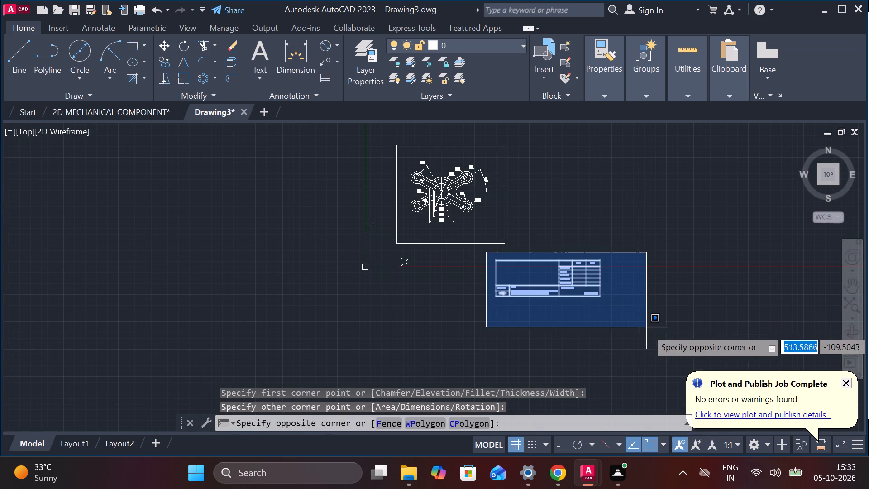
{"action": "left_click", "coordinate": [648, 329]}
{"action": "key", "text": "m"}
{"action": "key", "text": "Return"}
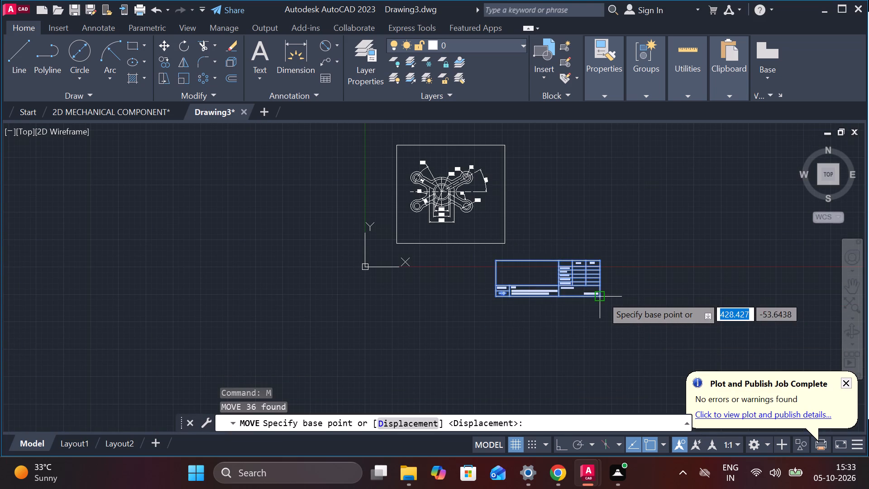
{"action": "left_click", "coordinate": [602, 296]}
{"action": "scroll", "coordinate": [535, 254], "scroll_direction": "up", "scroll_amount": 2}
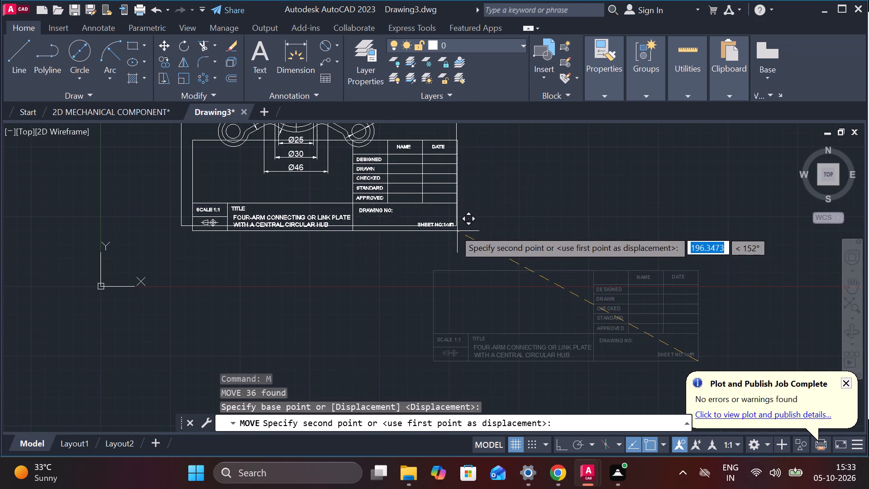
{"action": "middle_click_drag", "start_coordinate": [468, 240], "coordinate": [559, 396]}
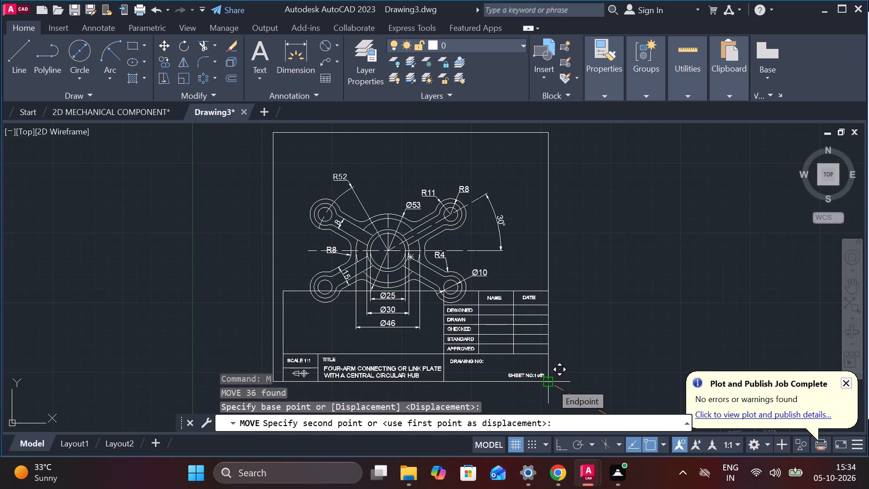
{"action": "scroll", "coordinate": [551, 383], "scroll_direction": "down", "scroll_amount": 1}
{"action": "middle_click_drag", "start_coordinate": [622, 365], "coordinate": [605, 360]}
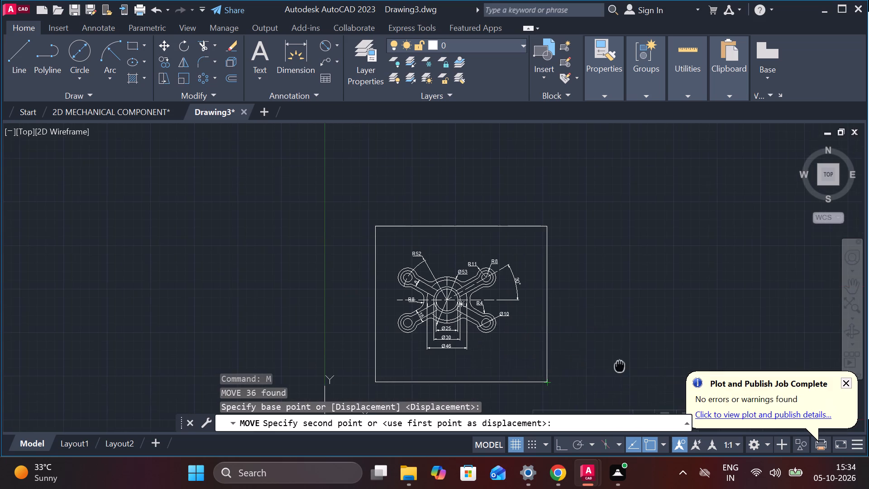
{"action": "middle_click_drag", "start_coordinate": [605, 360], "coordinate": [528, 288]}
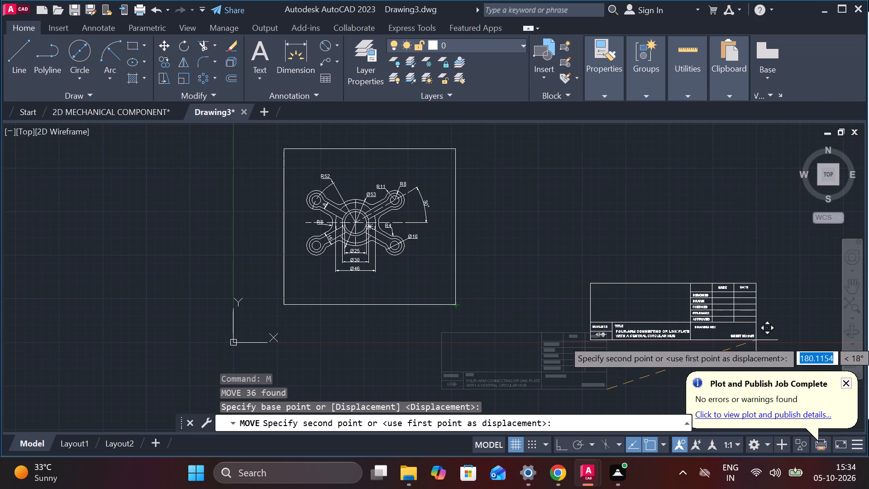
{"action": "left_click", "coordinate": [756, 340]}
{"action": "key", "text": "Escape"}
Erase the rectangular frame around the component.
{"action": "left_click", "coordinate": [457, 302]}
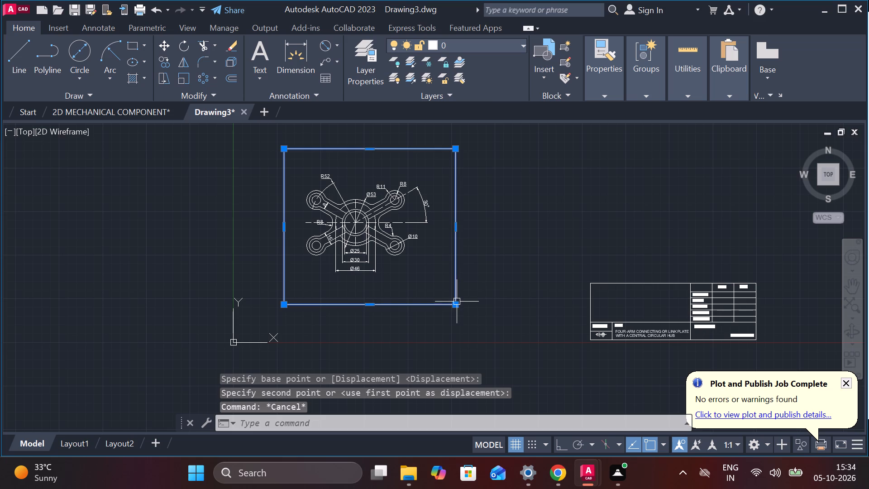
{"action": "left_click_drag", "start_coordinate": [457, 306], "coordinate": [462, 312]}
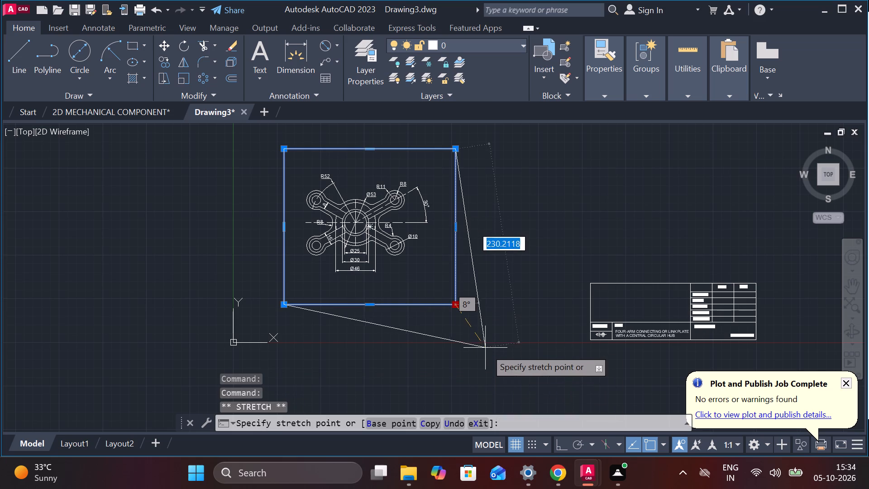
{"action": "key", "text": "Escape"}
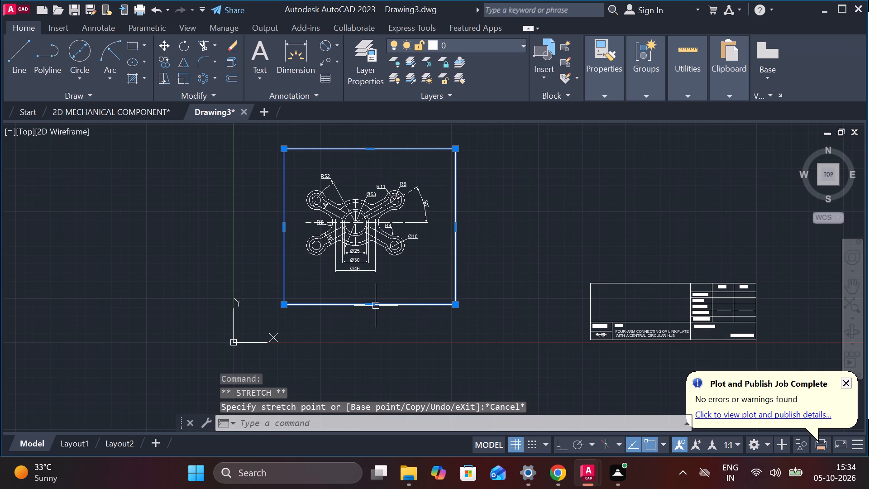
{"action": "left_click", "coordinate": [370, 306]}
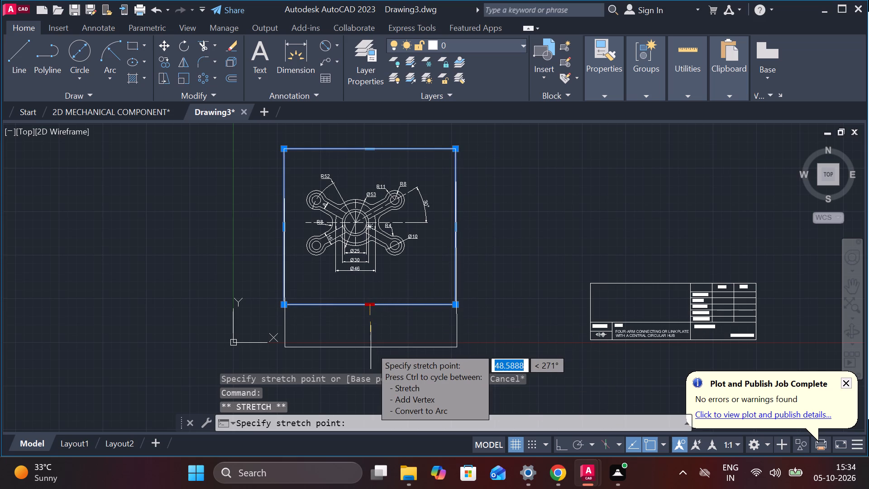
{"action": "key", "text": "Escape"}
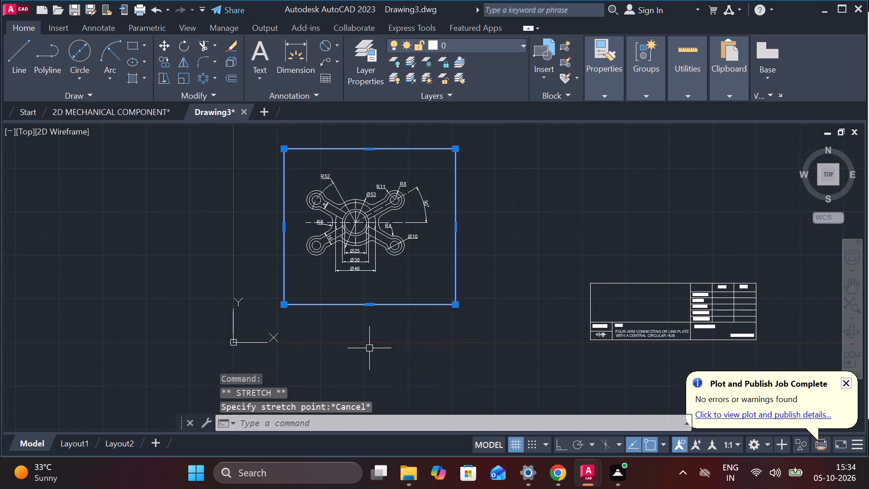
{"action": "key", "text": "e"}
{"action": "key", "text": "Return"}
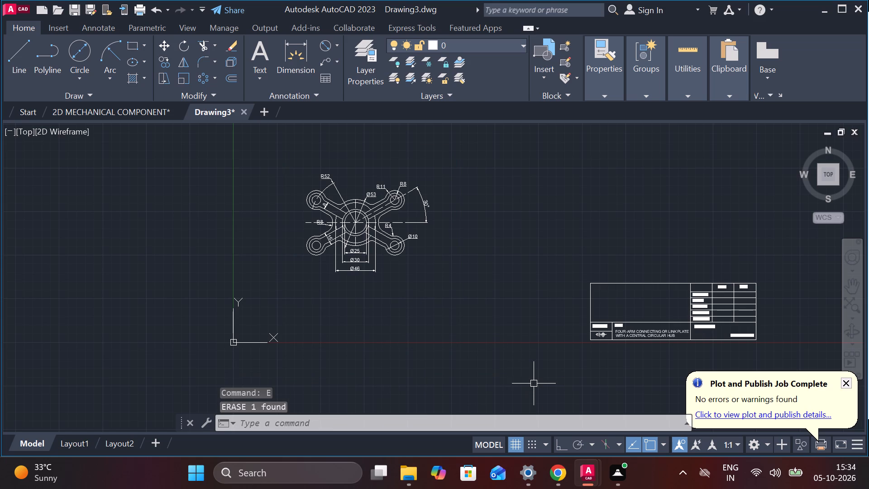
Move the whole dimensioned component about 243 units to the right, placing it above the title block.
{"action": "middle_click", "coordinate": [567, 360]}
{"action": "middle_click", "coordinate": [559, 354]}
{"action": "left_click", "coordinate": [283, 157]}
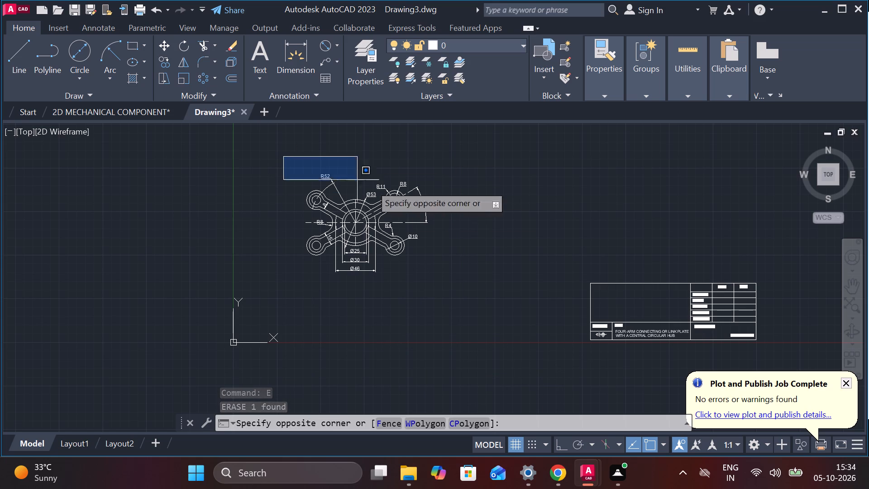
{"action": "left_click", "coordinate": [454, 318]}
{"action": "key", "text": "m"}
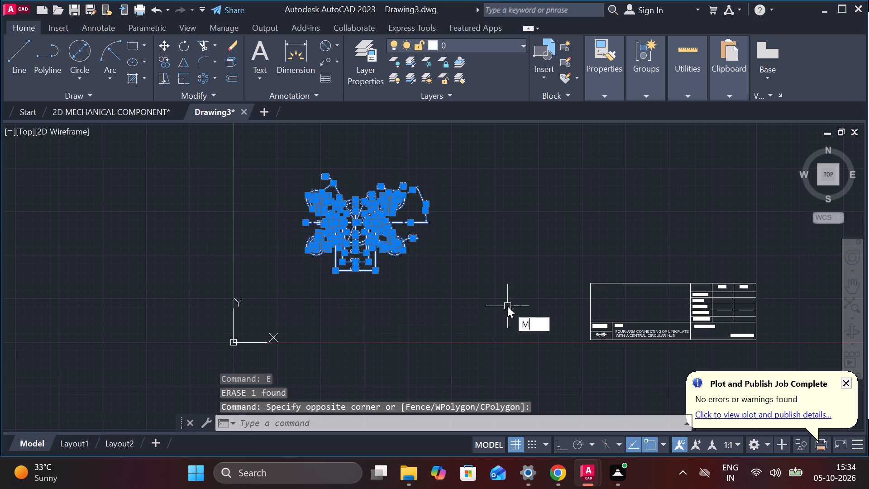
{"action": "key", "text": "Return"}
{"action": "left_click", "coordinate": [460, 244]}
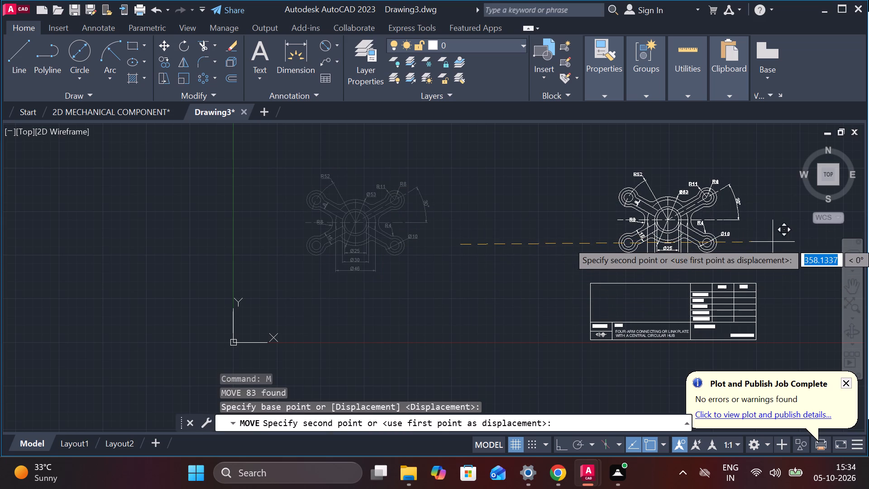
{"action": "middle_click_drag", "start_coordinate": [773, 242], "coordinate": [664, 232]}
{"action": "scroll", "coordinate": [659, 237], "scroll_direction": "up", "scroll_amount": 1}
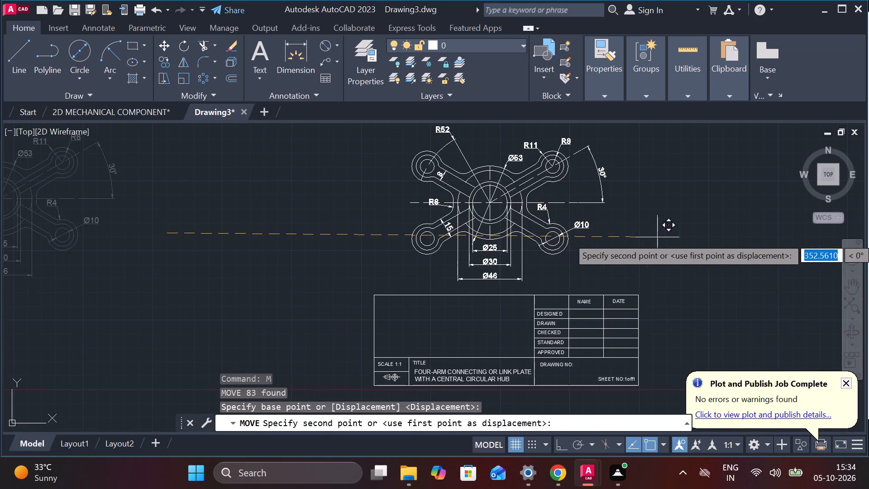
{"action": "middle_click_drag", "start_coordinate": [571, 215], "coordinate": [587, 218]}
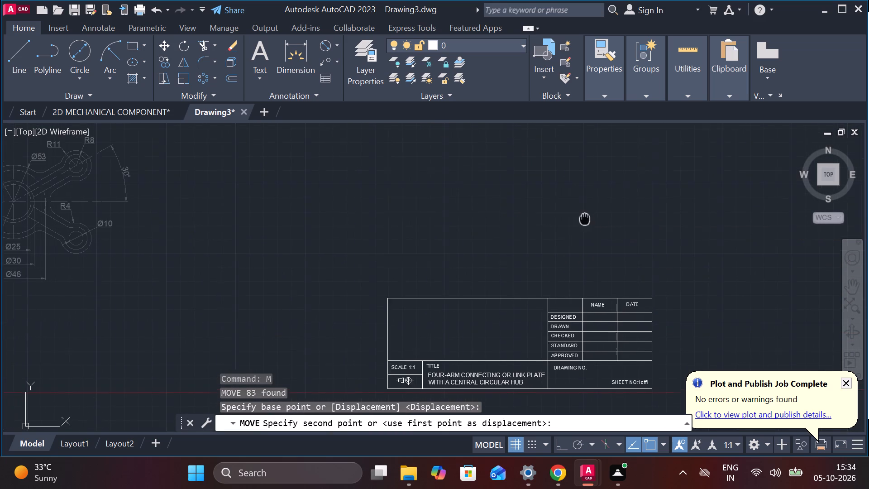
{"action": "middle_click_drag", "start_coordinate": [587, 218], "coordinate": [627, 218]}
{"action": "middle_click_drag", "start_coordinate": [563, 218], "coordinate": [639, 235]}
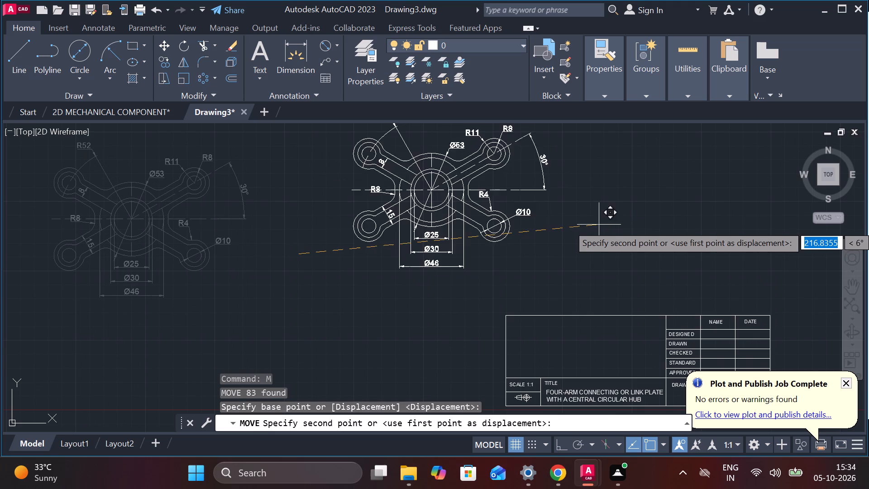
{"action": "left_click", "coordinate": [637, 246]}
Draw a rectangular sheet border about 284 by 216 from the title block's lower-right corner, enclosing the component and title block.
{"action": "scroll", "coordinate": [667, 247], "scroll_direction": "down", "scroll_amount": 1}
{"action": "middle_click_drag", "start_coordinate": [677, 246], "coordinate": [592, 221]}
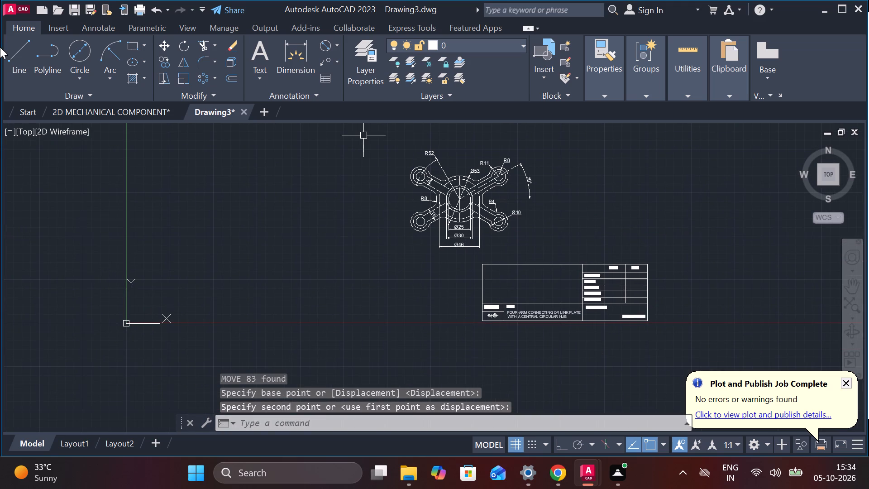
{"action": "left_click", "coordinate": [129, 48]}
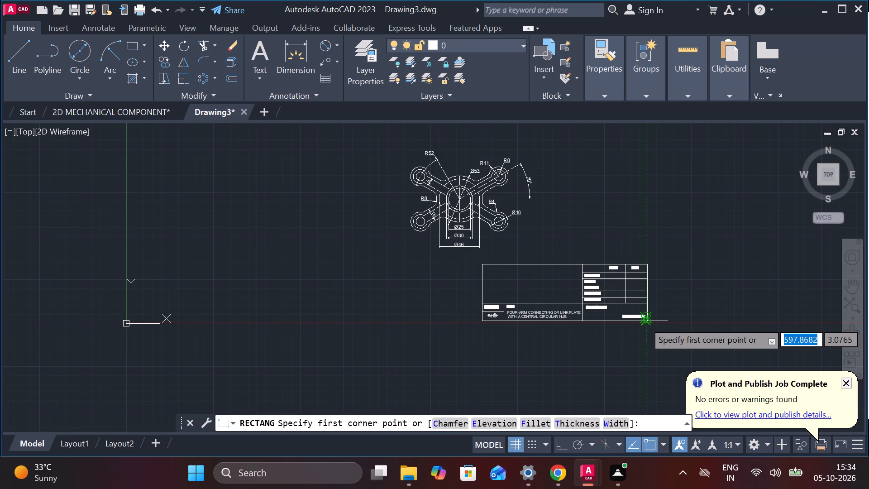
{"action": "scroll", "coordinate": [644, 321], "scroll_direction": "up", "scroll_amount": 2}
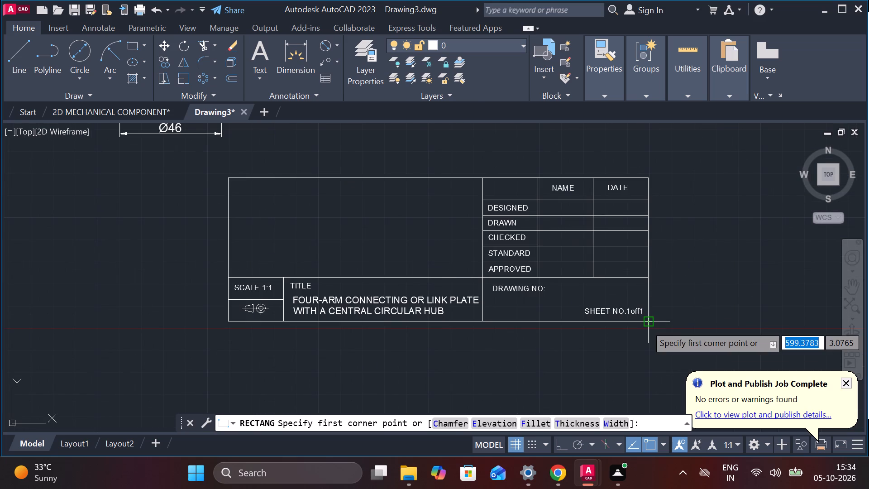
{"action": "left_click", "coordinate": [645, 325]}
{"action": "scroll", "coordinate": [135, 182], "scroll_direction": "down", "scroll_amount": 3}
{"action": "middle_click_drag", "start_coordinate": [133, 178], "coordinate": [491, 318]}
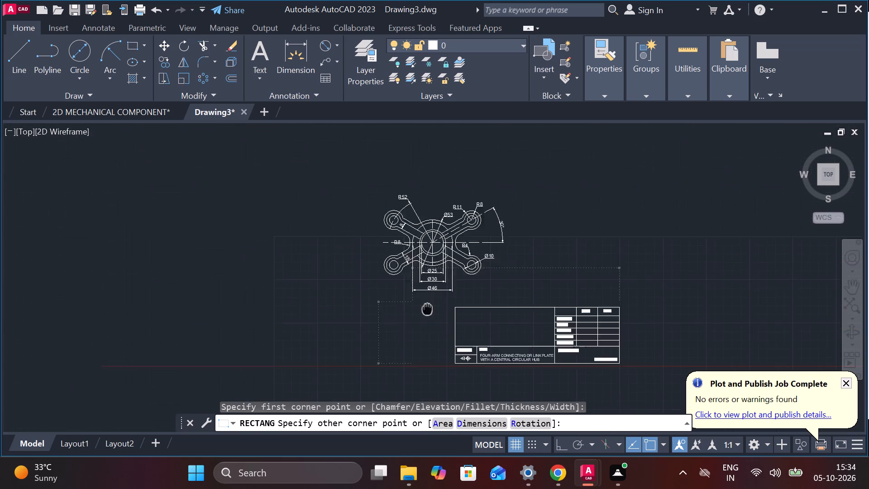
{"action": "middle_click_drag", "start_coordinate": [491, 318], "coordinate": [506, 306]}
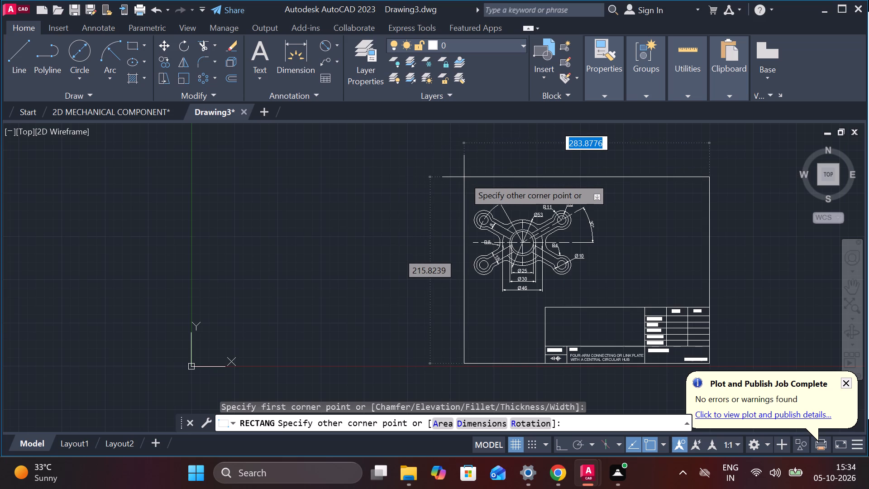
{"action": "left_click", "coordinate": [464, 177]}
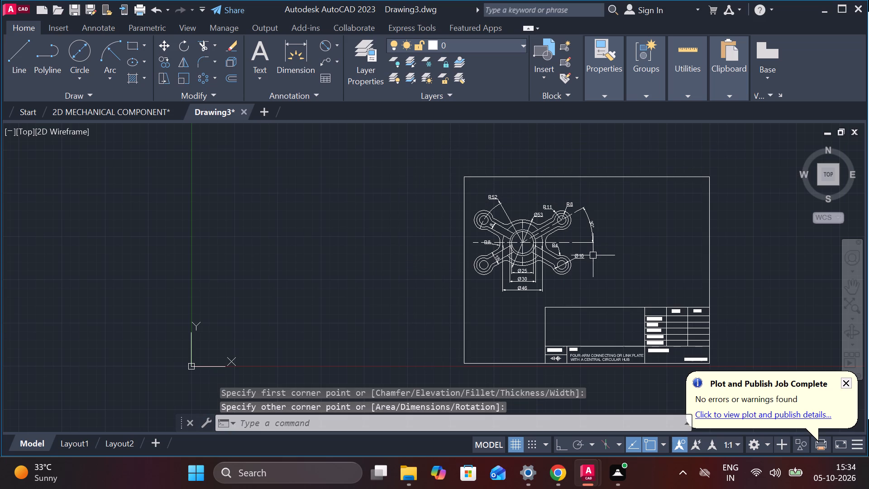
Move the dimensioned component by its hub centre up and to the right, towards the upper middle of the sheet border.
{"action": "left_click", "coordinate": [582, 290]}
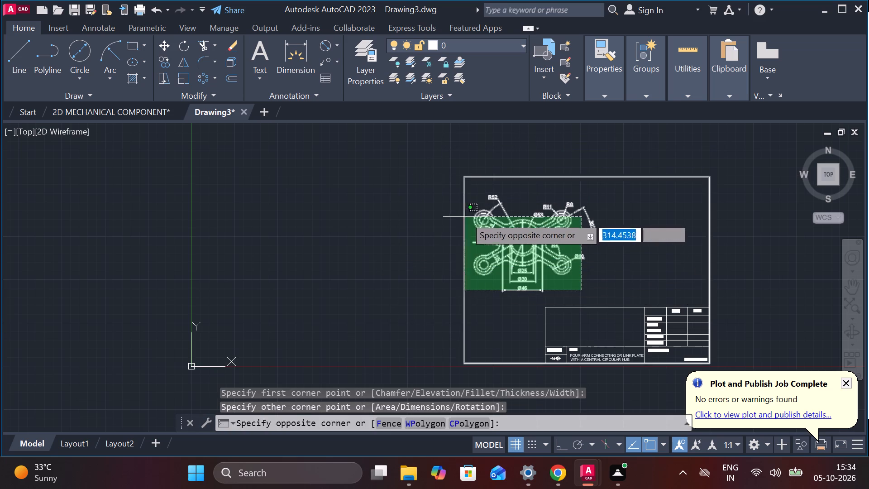
{"action": "left_click", "coordinate": [474, 193]}
{"action": "scroll", "coordinate": [528, 210], "scroll_direction": "up", "scroll_amount": 2}
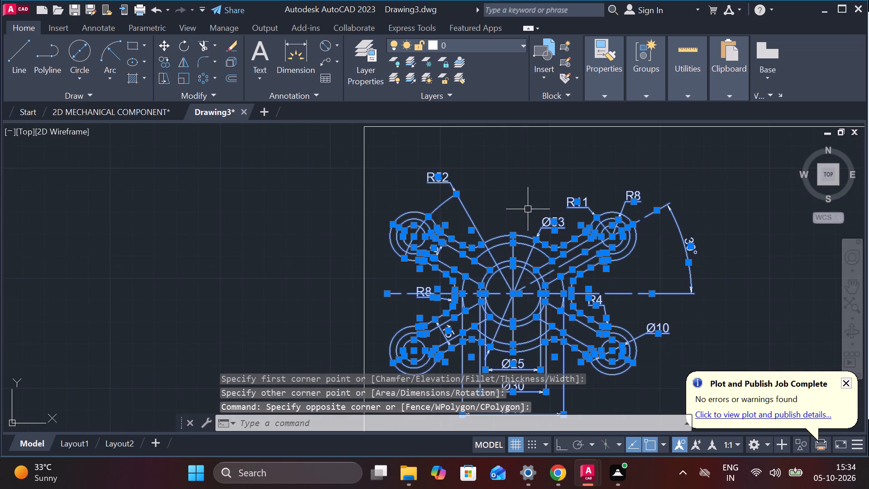
{"action": "middle_click_drag", "start_coordinate": [531, 215], "coordinate": [407, 134]}
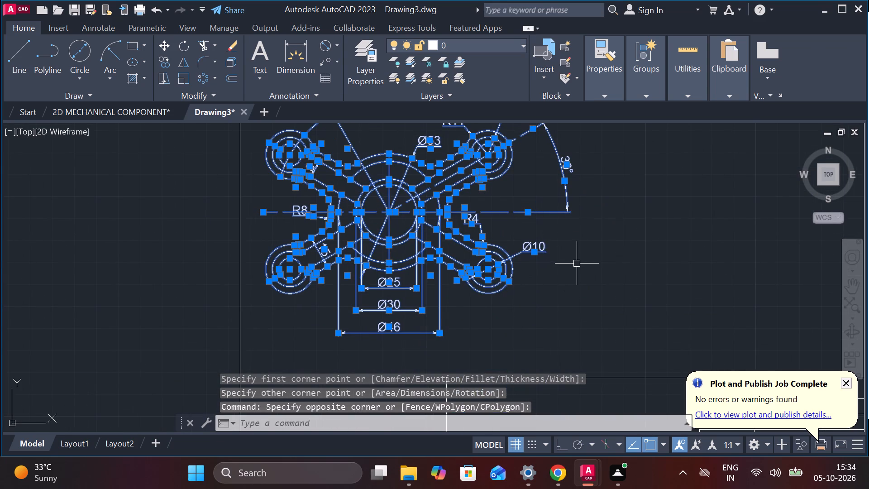
{"action": "key", "text": "m"}
{"action": "key", "text": "Return"}
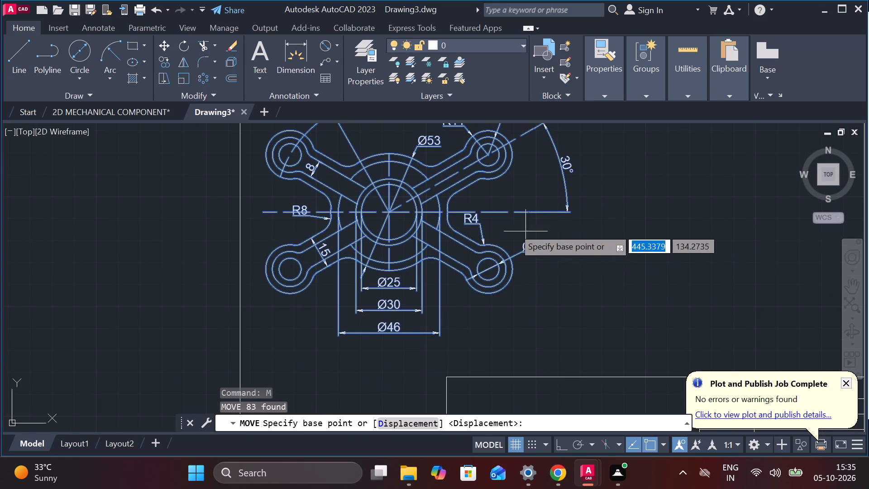
{"action": "left_click", "coordinate": [392, 214]}
{"action": "scroll", "coordinate": [504, 211], "scroll_direction": "down", "scroll_amount": 1}
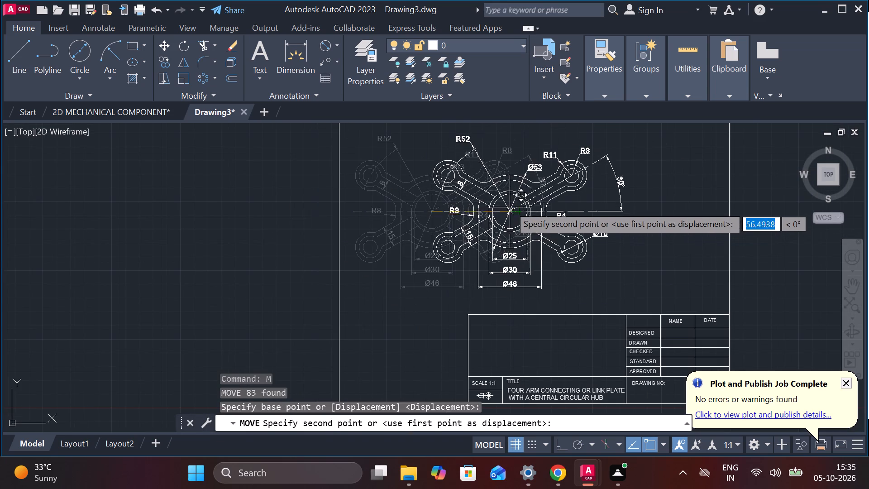
{"action": "scroll", "coordinate": [505, 201], "scroll_direction": "down", "scroll_amount": 1}
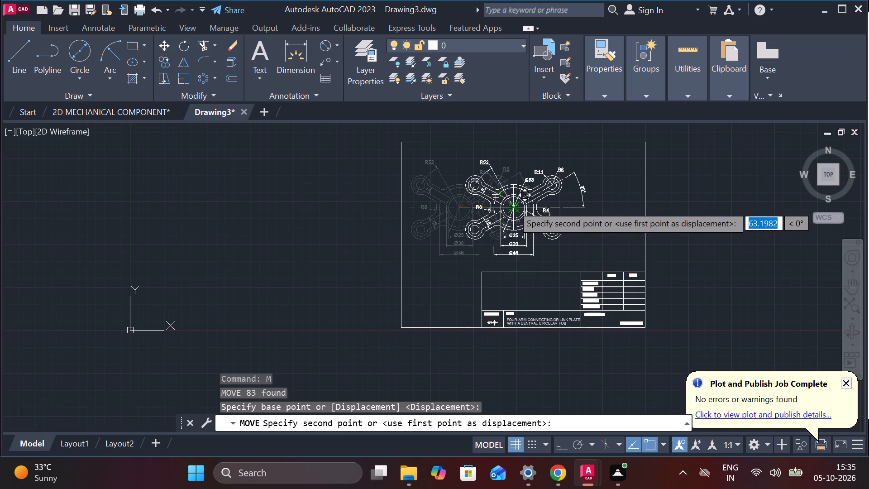
{"action": "left_click", "coordinate": [506, 200]}
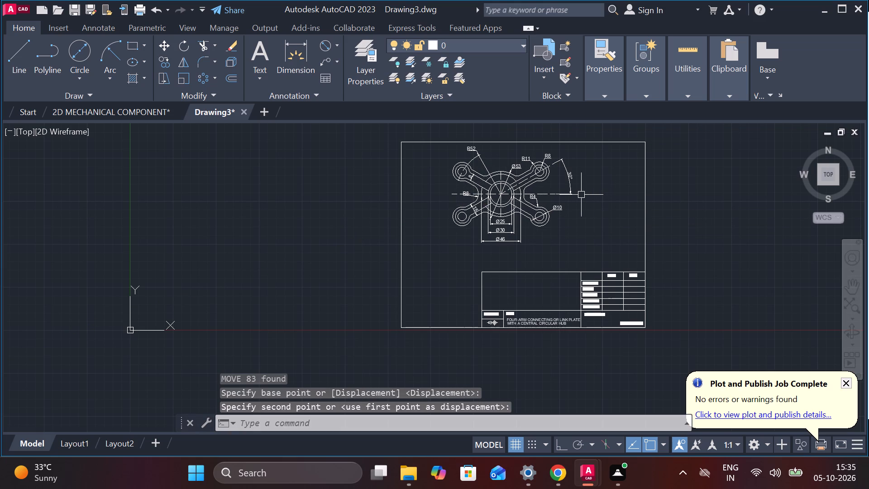
Move the dimensioned component slightly down and to the right, balancing the space between the top border and the title block.
{"action": "scroll", "coordinate": [581, 195], "scroll_direction": "up", "scroll_amount": 1}
{"action": "middle_click_drag", "start_coordinate": [583, 195], "coordinate": [559, 229]}
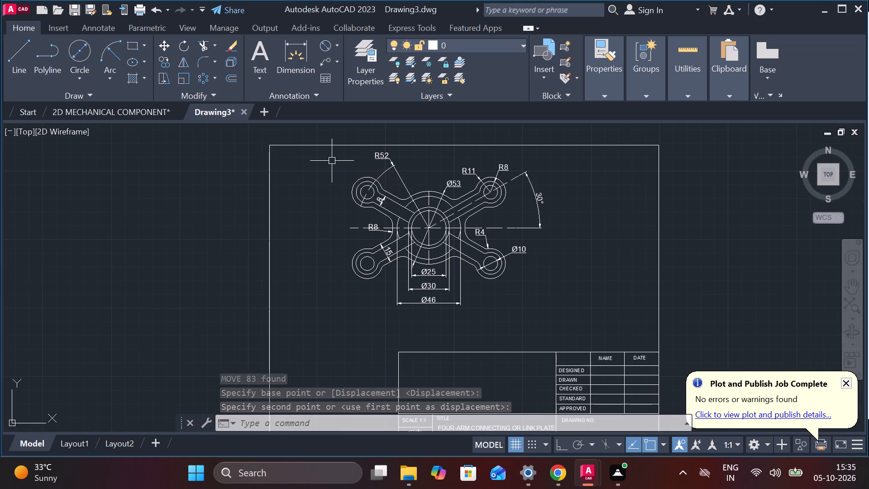
{"action": "left_click", "coordinate": [325, 149]}
{"action": "left_click", "coordinate": [584, 329]}
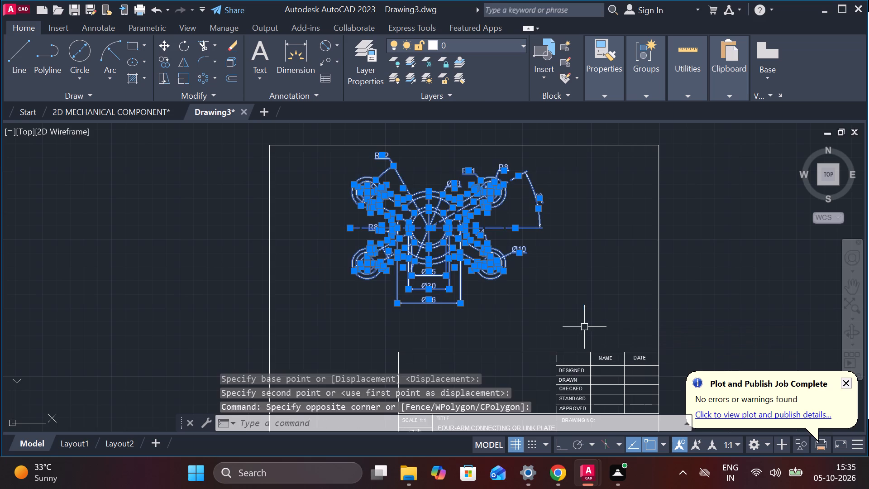
{"action": "key", "text": "m"}
{"action": "key", "text": "Return"}
{"action": "left_click", "coordinate": [598, 232]}
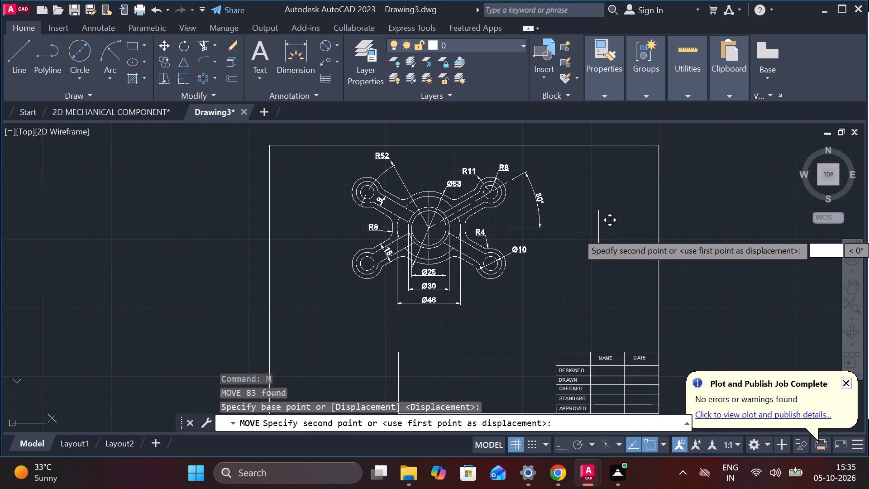
{"action": "left_click", "coordinate": [614, 250]}
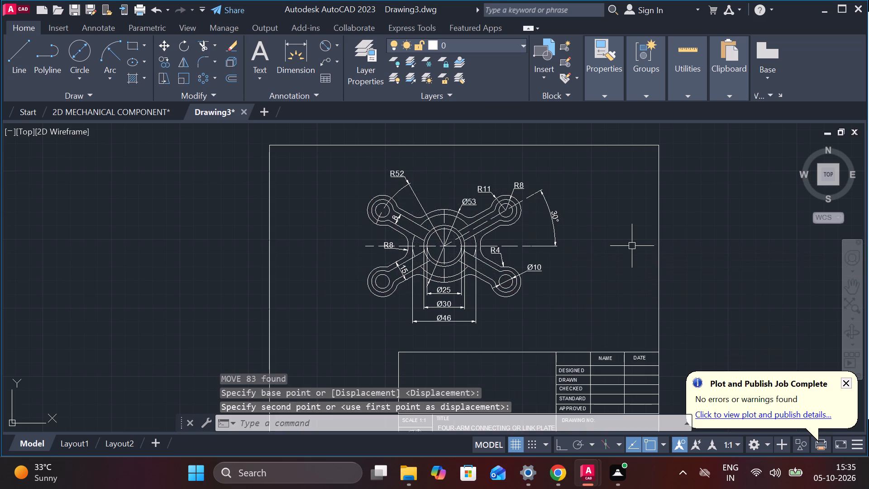
{"action": "scroll", "coordinate": [634, 240], "scroll_direction": "down", "scroll_amount": 1}
{"action": "middle_click_drag", "start_coordinate": [715, 234], "coordinate": [616, 196]}
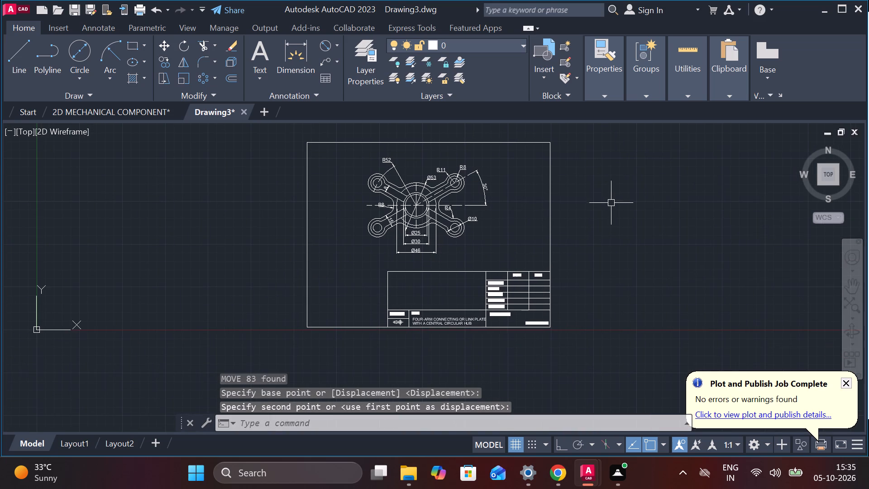
{"action": "key", "text": "Escape"}
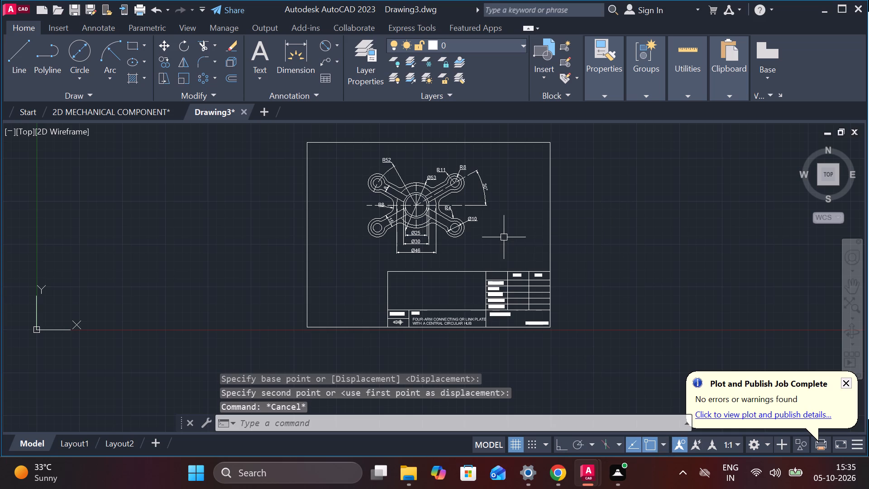
Examine the component's dimensions and the free space between the component, the title block and the sheet border.
{"action": "scroll", "coordinate": [495, 237], "scroll_direction": "up", "scroll_amount": 1}
{"action": "middle_click_drag", "start_coordinate": [500, 222], "coordinate": [556, 268]}
{"action": "scroll", "coordinate": [401, 174], "scroll_direction": "up", "scroll_amount": 1}
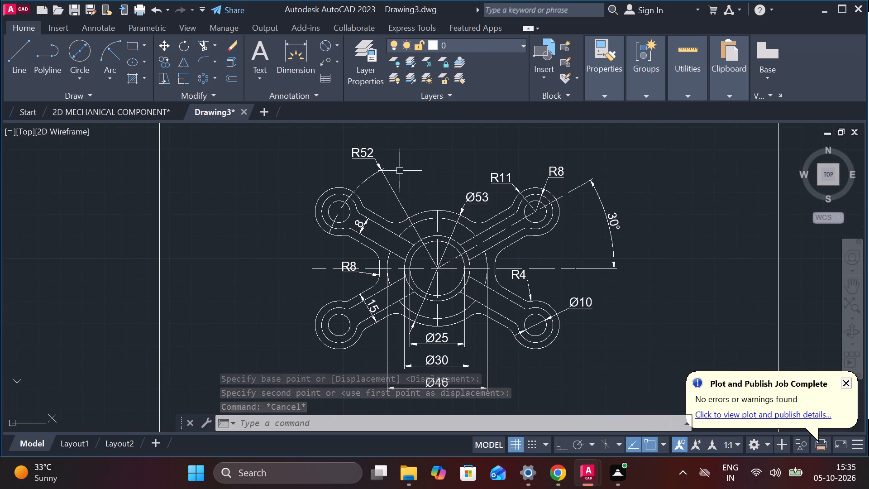
{"action": "scroll", "coordinate": [379, 186], "scroll_direction": "up", "scroll_amount": 2}
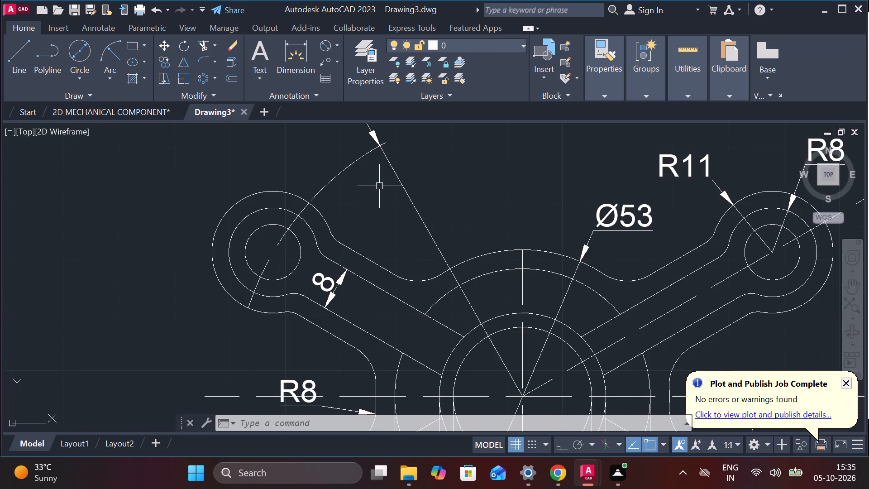
{"action": "scroll", "coordinate": [379, 186], "scroll_direction": "down", "scroll_amount": 2}
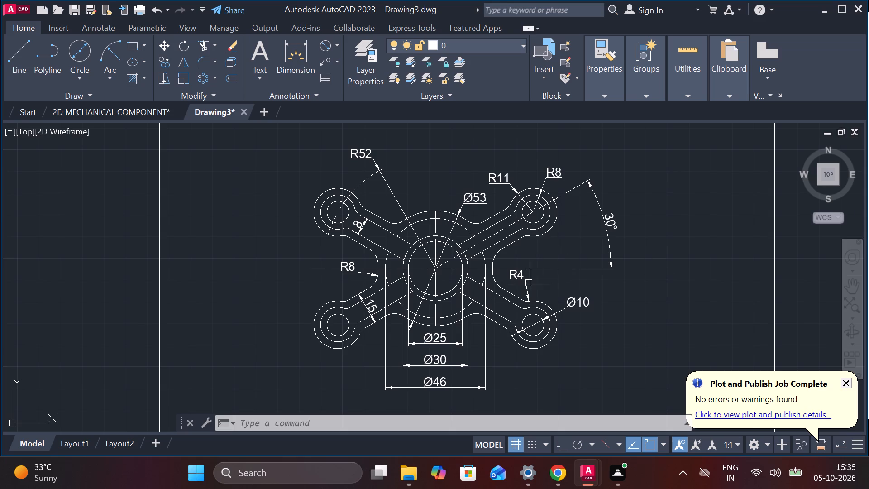
{"action": "scroll", "coordinate": [373, 249], "scroll_direction": "up", "scroll_amount": 1}
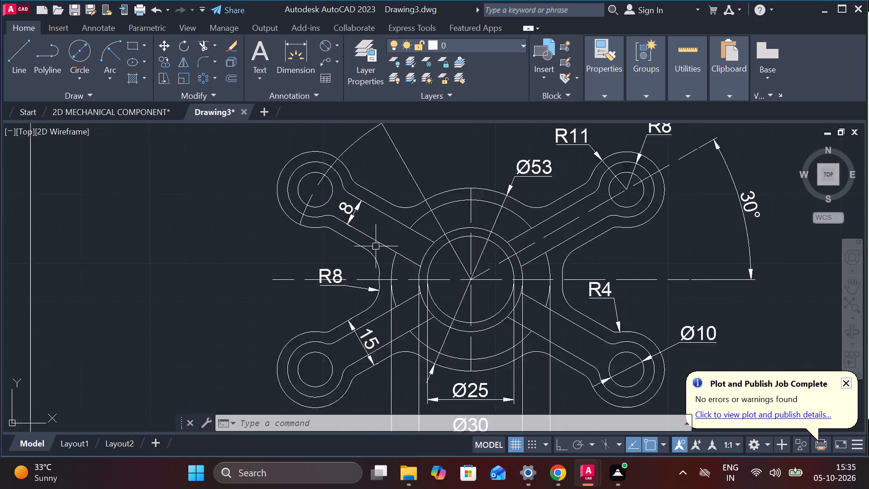
{"action": "scroll", "coordinate": [376, 246], "scroll_direction": "up", "scroll_amount": 1}
{"action": "scroll", "coordinate": [433, 219], "scroll_direction": "down", "scroll_amount": 4}
{"action": "scroll", "coordinate": [526, 264], "scroll_direction": "up", "scroll_amount": 2}
{"action": "middle_click_drag", "start_coordinate": [527, 260], "coordinate": [589, 226]}
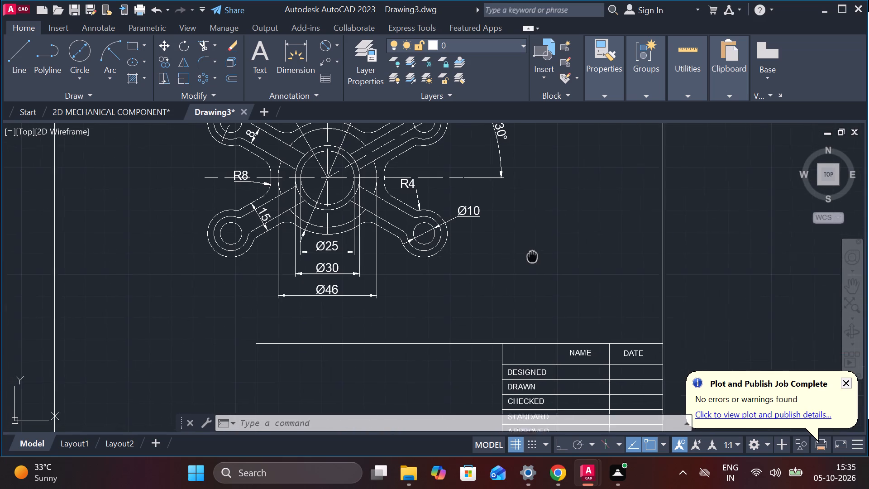
{"action": "middle_click_drag", "start_coordinate": [589, 226], "coordinate": [597, 222]}
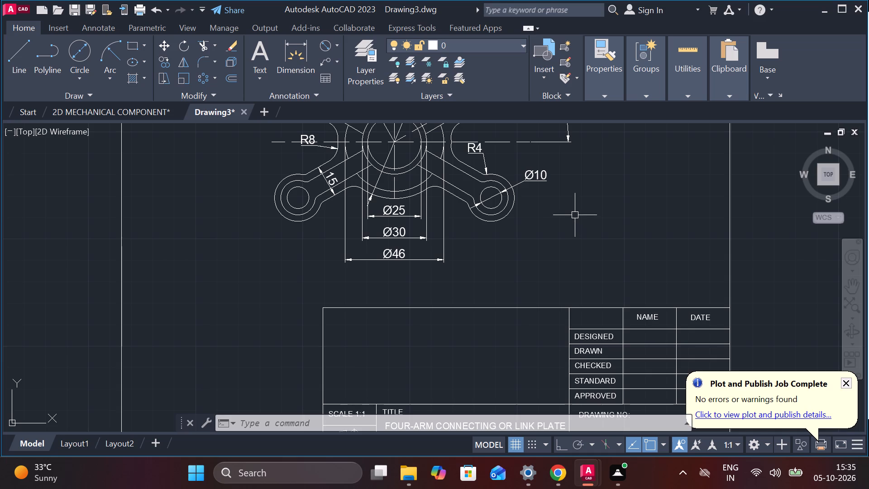
{"action": "scroll", "coordinate": [575, 215], "scroll_direction": "down", "scroll_amount": 1}
{"action": "scroll", "coordinate": [579, 209], "scroll_direction": "up", "scroll_amount": 1}
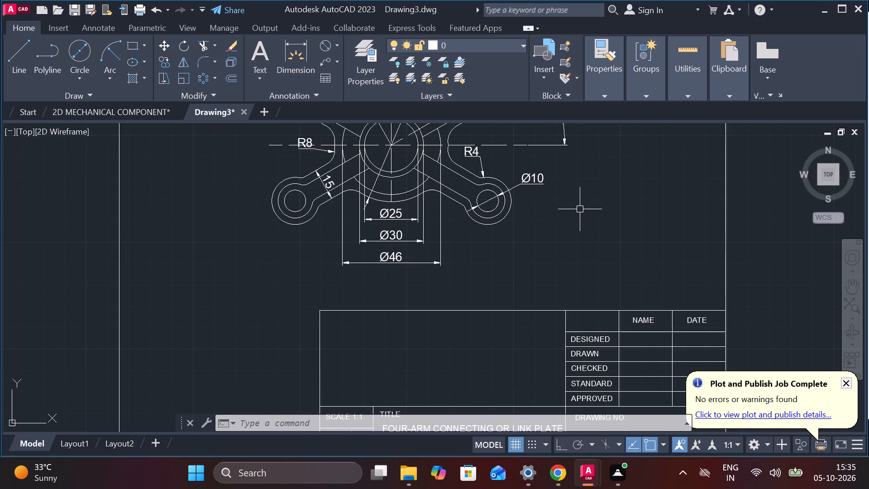
Add the multiline text note FILLET RADIUS 4MM,8MM just inside the sheet border's upper-right corner.
{"action": "type", "text": "MT"}
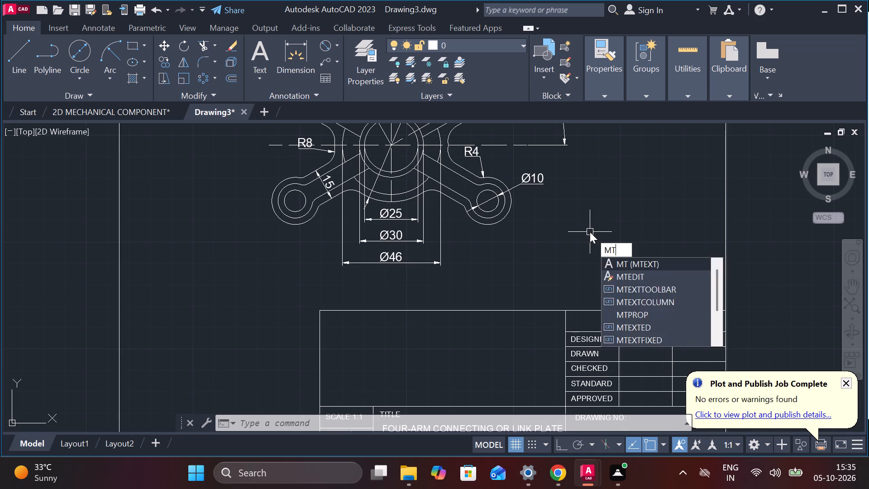
{"action": "key", "text": "Return"}
{"action": "scroll", "coordinate": [566, 221], "scroll_direction": "down", "scroll_amount": 1}
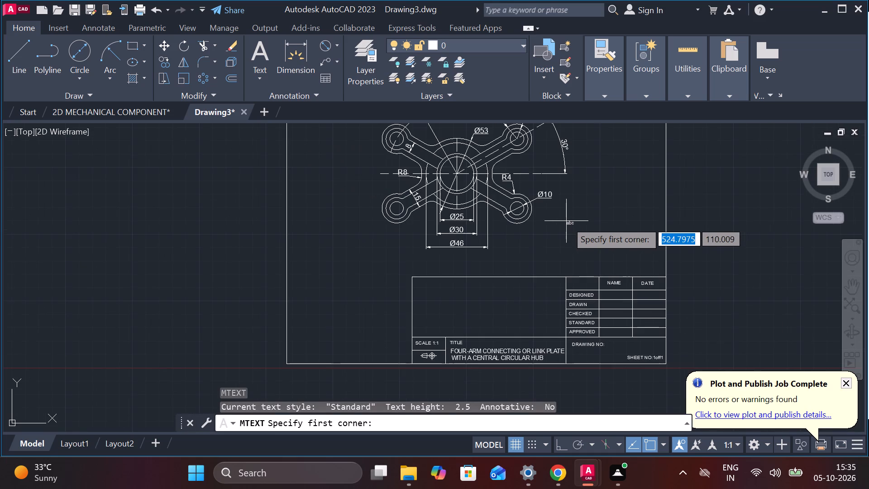
{"action": "middle_click_drag", "start_coordinate": [572, 221], "coordinate": [704, 226]}
{"action": "middle_click_drag", "start_coordinate": [708, 221], "coordinate": [580, 261]}
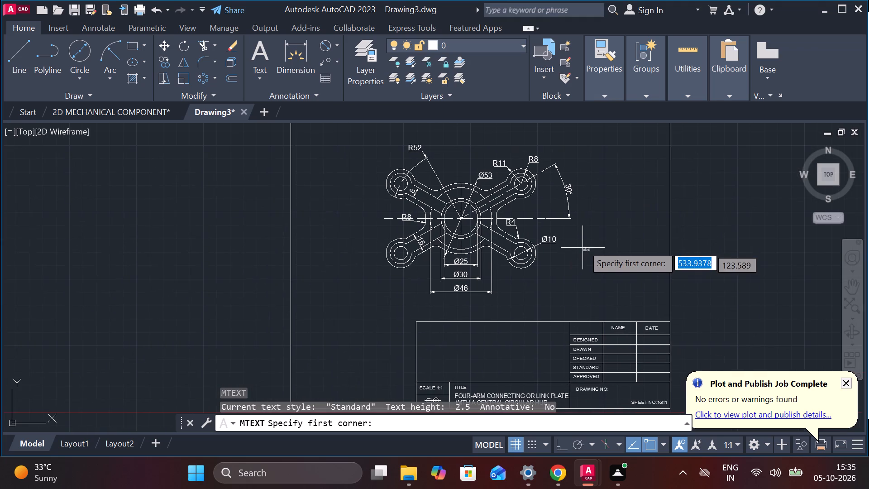
{"action": "middle_click_drag", "start_coordinate": [598, 179], "coordinate": [602, 286]}
{"action": "scroll", "coordinate": [595, 242], "scroll_direction": "up", "scroll_amount": 2}
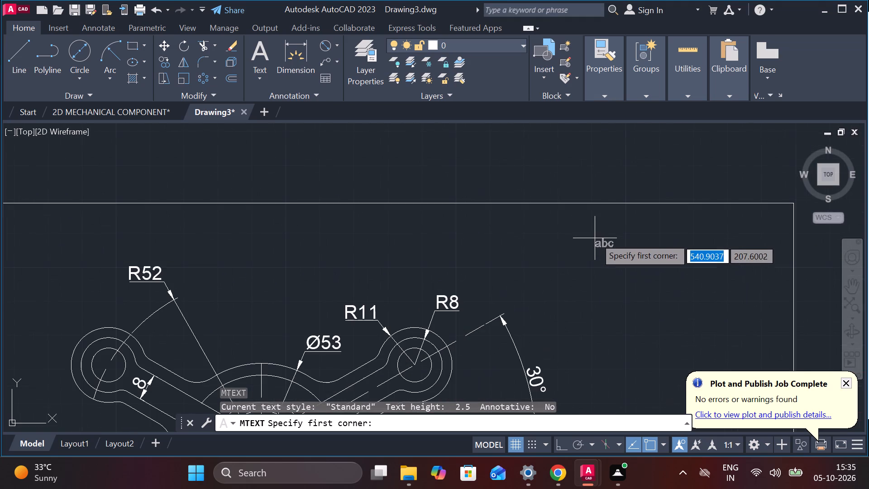
{"action": "left_click", "coordinate": [571, 230]}
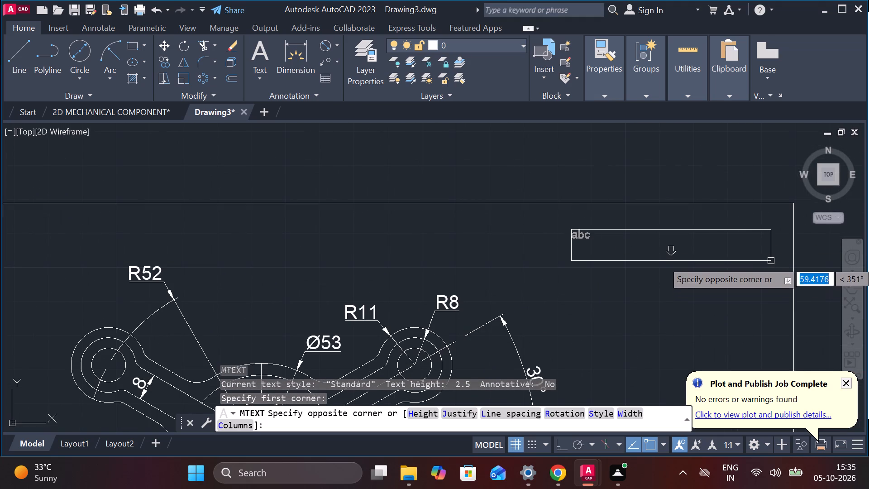
{"action": "left_click", "coordinate": [771, 261]}
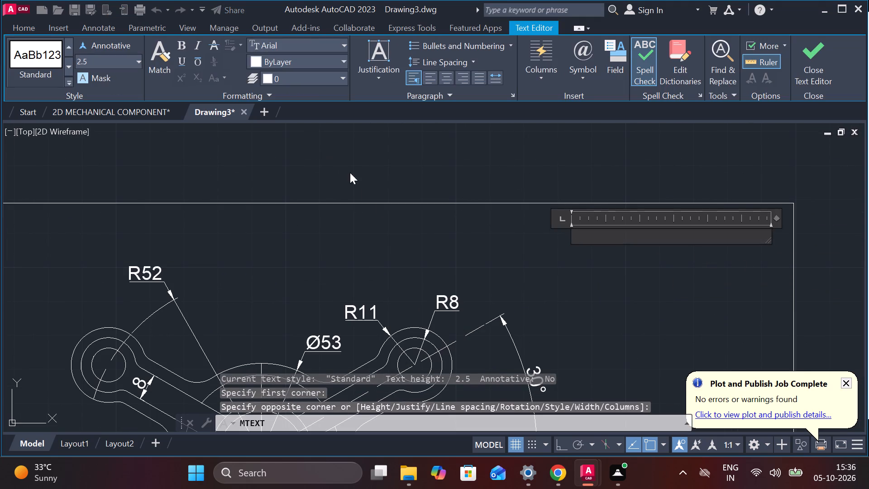
{"action": "key", "text": "f"}
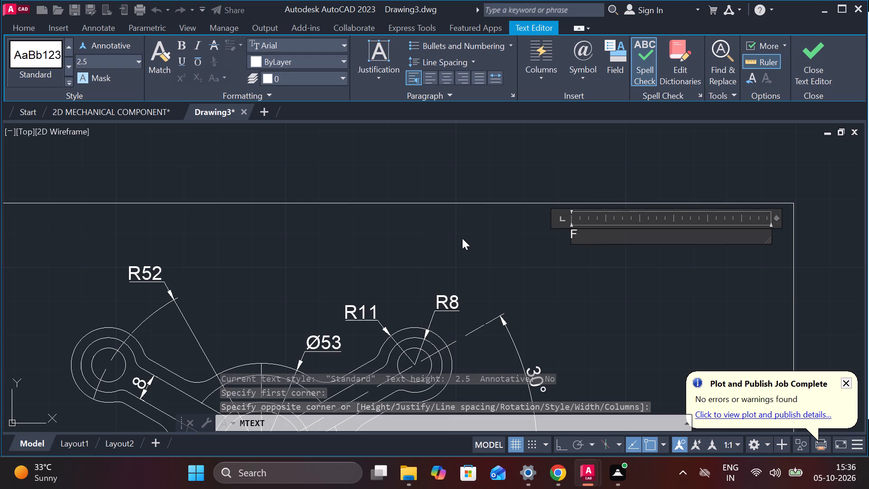
{"action": "type", "text": "ILLET"}
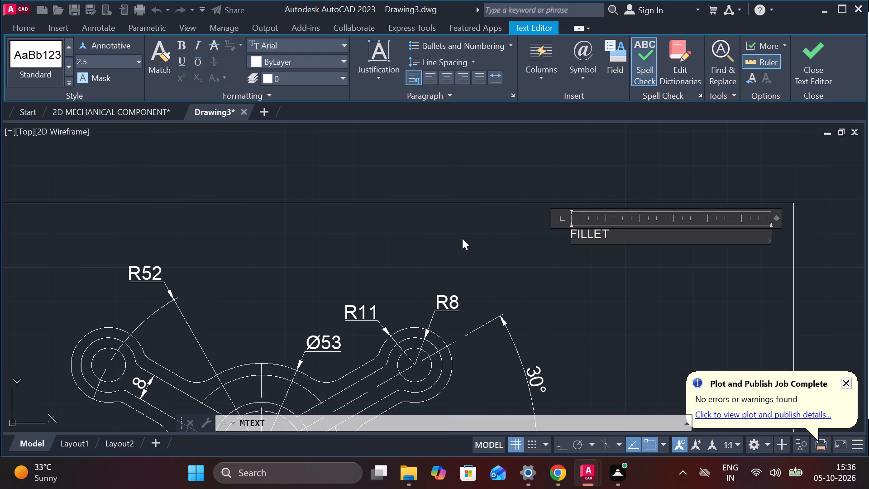
{"action": "key", "text": "space"}
{"action": "type", "text": "RADIUS"}
{"action": "key", "text": "space"}
{"action": "key", "text": "4"}
{"action": "type", "text": "MM"}
{"action": "key", "text": "comma"}
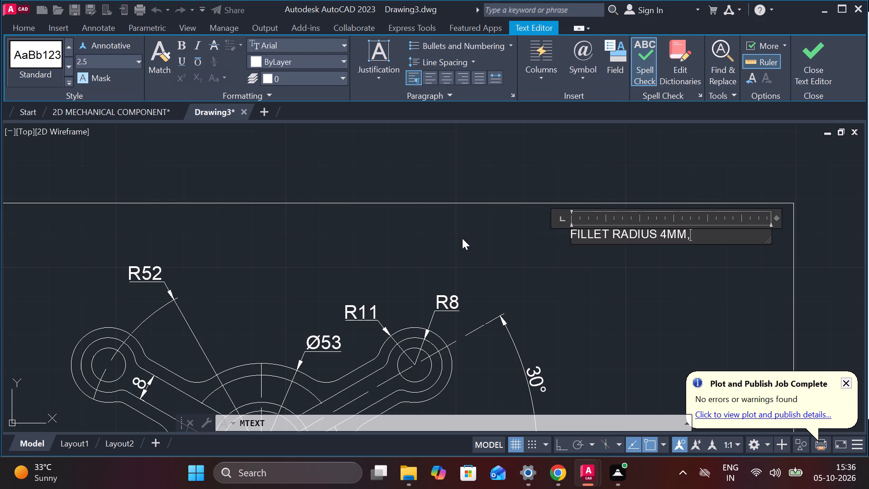
{"action": "type", "text": "8MM"}
{"action": "left_click", "coordinate": [814, 62]}
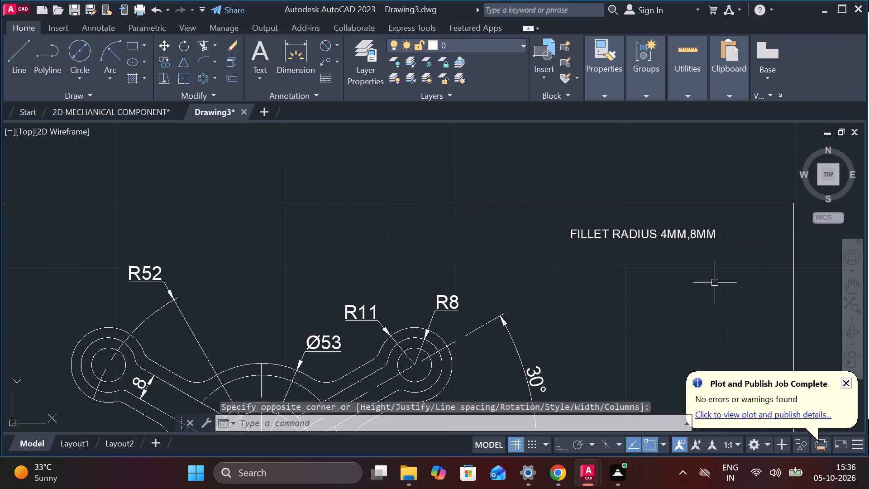
Move the fillet radius note below the component's lower-left arm, just above and left of the title block.
{"action": "scroll", "coordinate": [712, 283], "scroll_direction": "down", "scroll_amount": 3}
{"action": "scroll", "coordinate": [710, 284], "scroll_direction": "up", "scroll_amount": 2}
{"action": "middle_click_drag", "start_coordinate": [702, 294], "coordinate": [599, 235]}
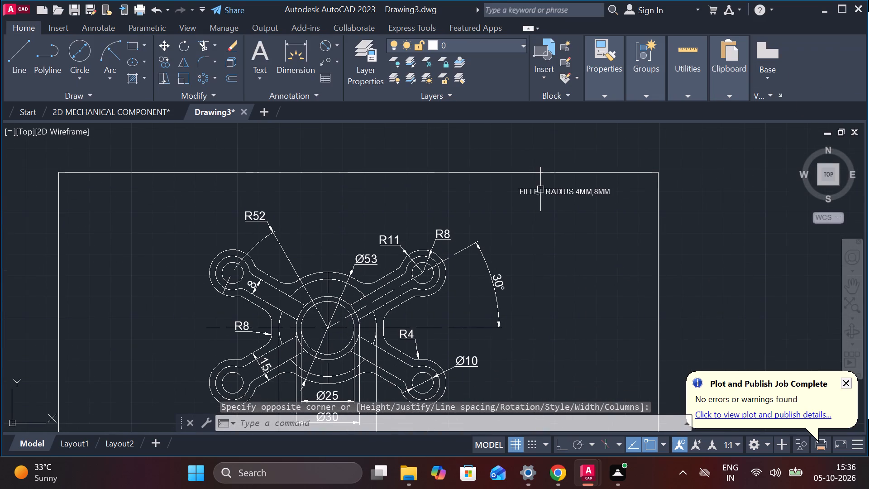
{"action": "left_click", "coordinate": [542, 190]}
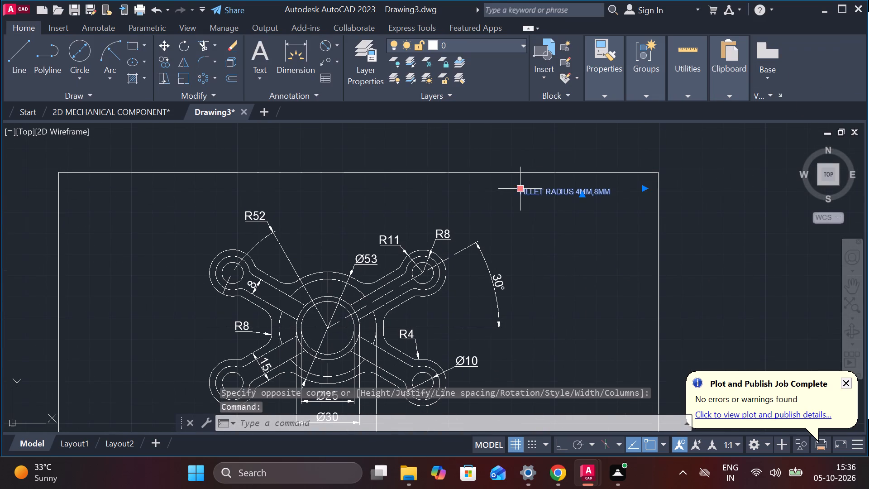
{"action": "left_click", "coordinate": [523, 189]}
{"action": "scroll", "coordinate": [527, 233], "scroll_direction": "down", "scroll_amount": 2}
{"action": "scroll", "coordinate": [370, 333], "scroll_direction": "up", "scroll_amount": 2}
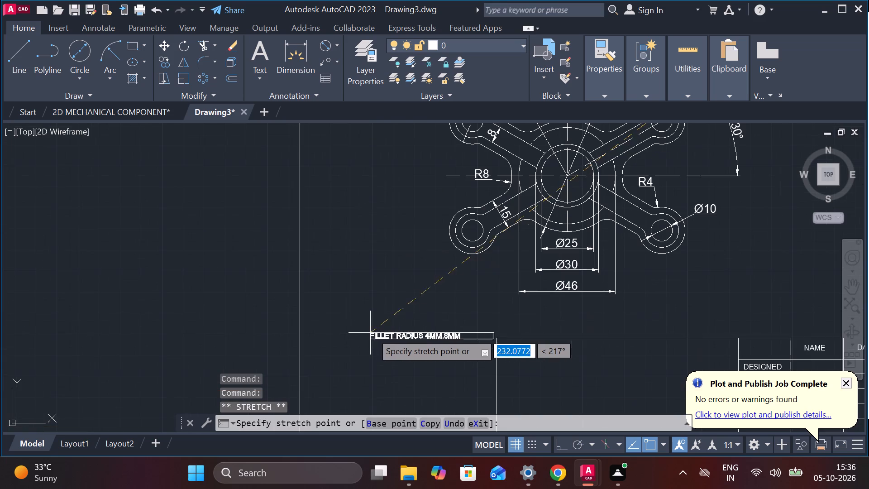
{"action": "left_click", "coordinate": [384, 303]}
{"action": "key", "text": "Escape"}
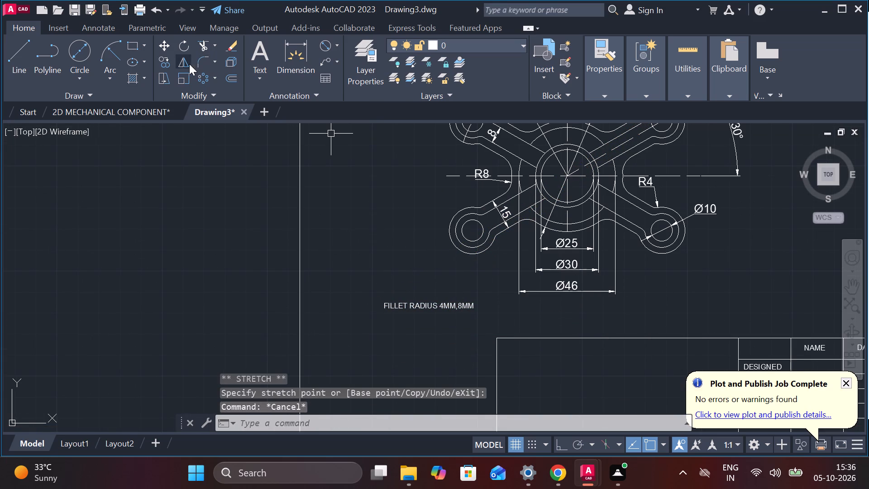
Draw a rectangular frame about 49 by 7 around the fillet radius note.
{"action": "left_click", "coordinate": [128, 48]}
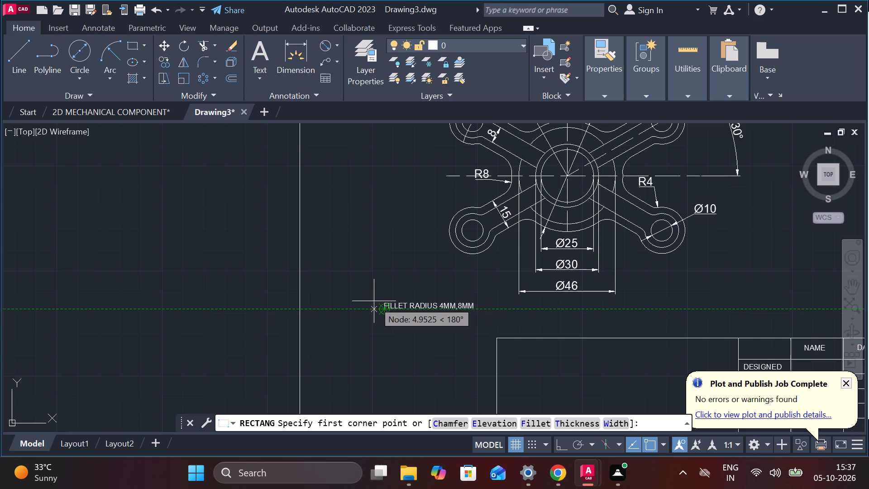
{"action": "scroll", "coordinate": [375, 298], "scroll_direction": "up", "scroll_amount": 2}
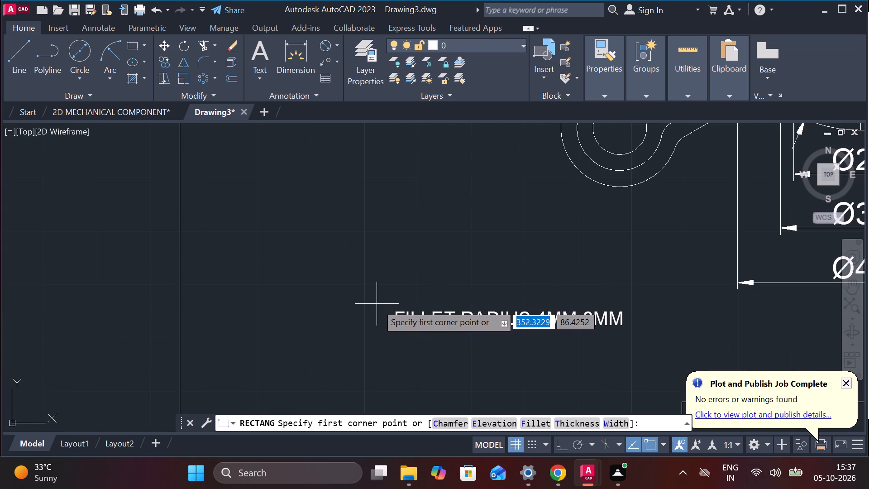
{"action": "left_click", "coordinate": [379, 303]}
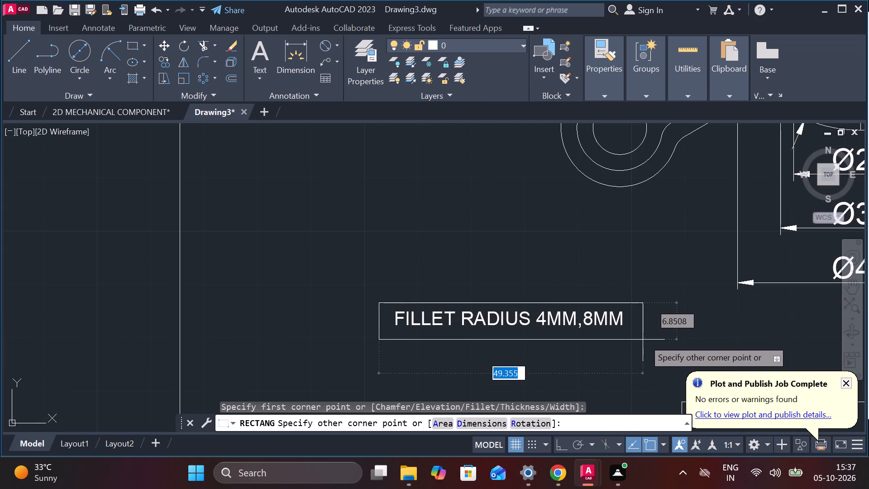
{"action": "left_click", "coordinate": [645, 338]}
{"action": "scroll", "coordinate": [659, 311], "scroll_direction": "down", "scroll_amount": 3}
{"action": "middle_click_drag", "start_coordinate": [775, 305], "coordinate": [492, 291]}
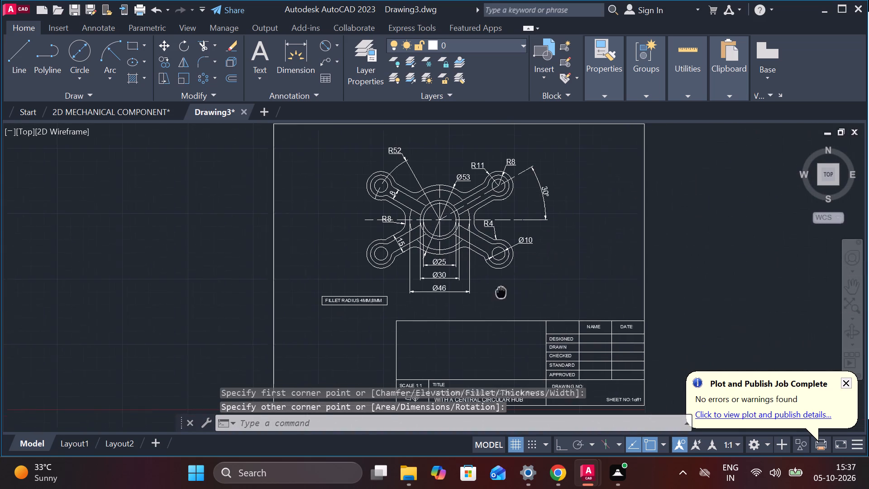
{"action": "middle_click_drag", "start_coordinate": [492, 291], "coordinate": [491, 291]}
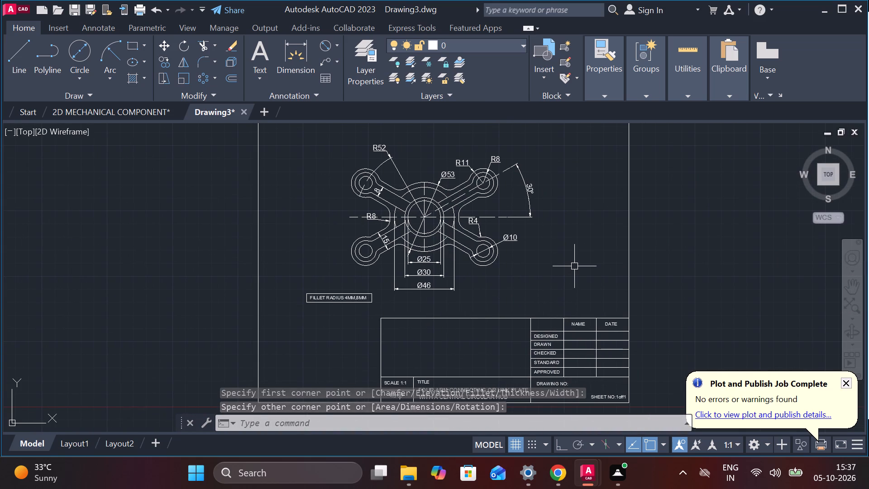
Save the drawing in Documents as FOUR-ARMMECHANICAL CONNECTING OR LINK PLATE WITH A CENTRAL CIRCULAR HUB.
{"action": "key", "text": "ctrl+s"}
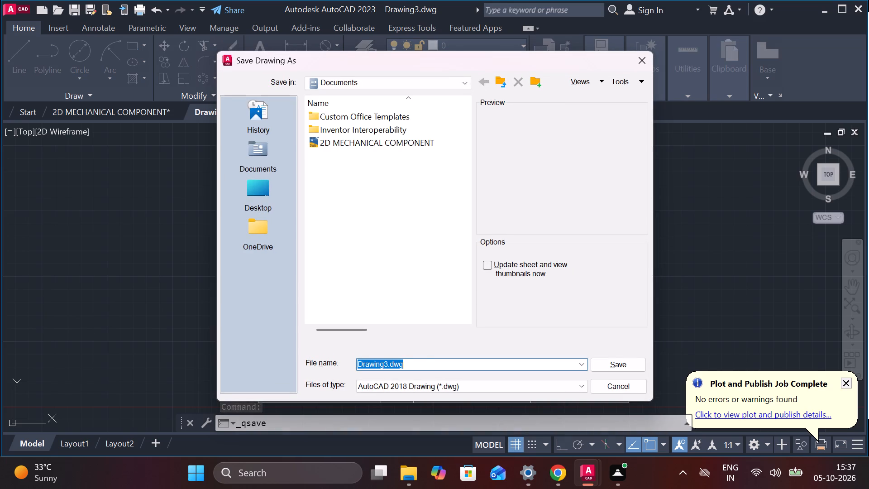
{"action": "type", "text": "FOUR"}
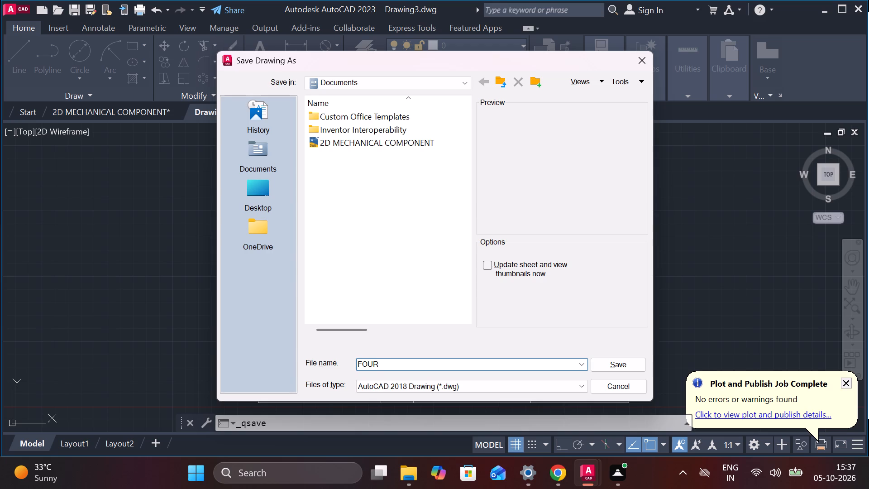
{"action": "type", "text": "-AR"}
{"action": "key", "text": "m"}
{"action": "type", "text": "MECHANICAL"}
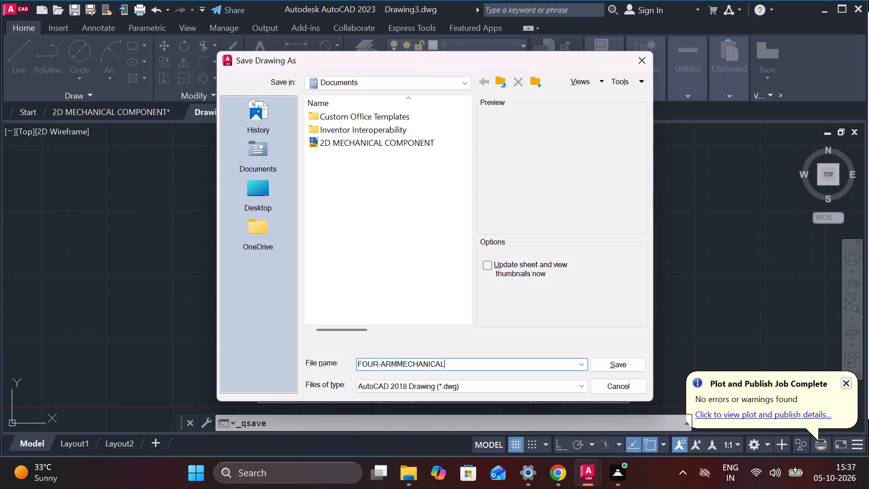
{"action": "key", "text": "space"}
{"action": "type", "text": "CONNECTING"}
{"action": "key", "text": "space"}
{"action": "type", "text": "OR LINK"}
{"action": "key", "text": "space"}
{"action": "type", "text": "PLATE"}
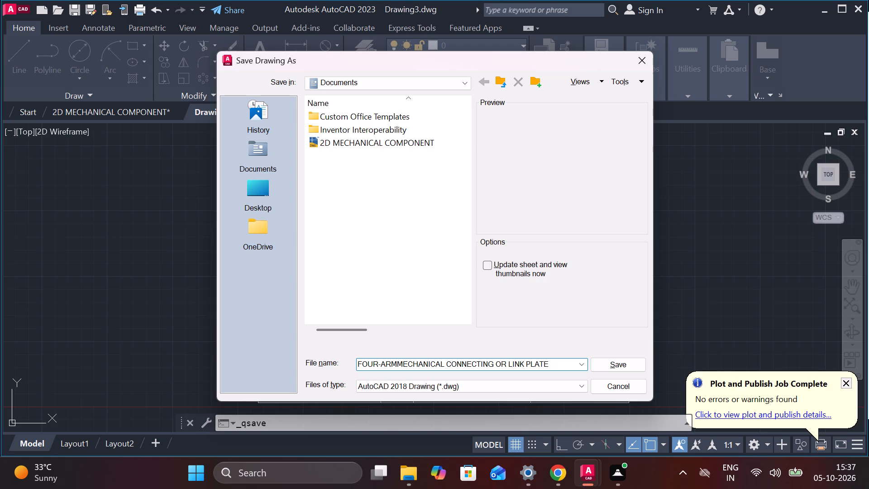
{"action": "key", "text": "space"}
{"action": "type", "text": "WITH"}
{"action": "key", "text": "space"}
{"action": "type", "text": "A CENTRAL"}
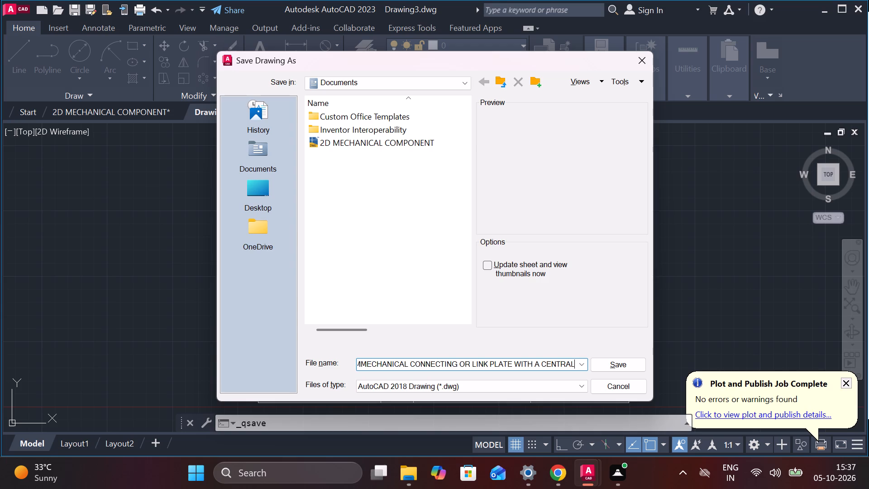
{"action": "key", "text": "space"}
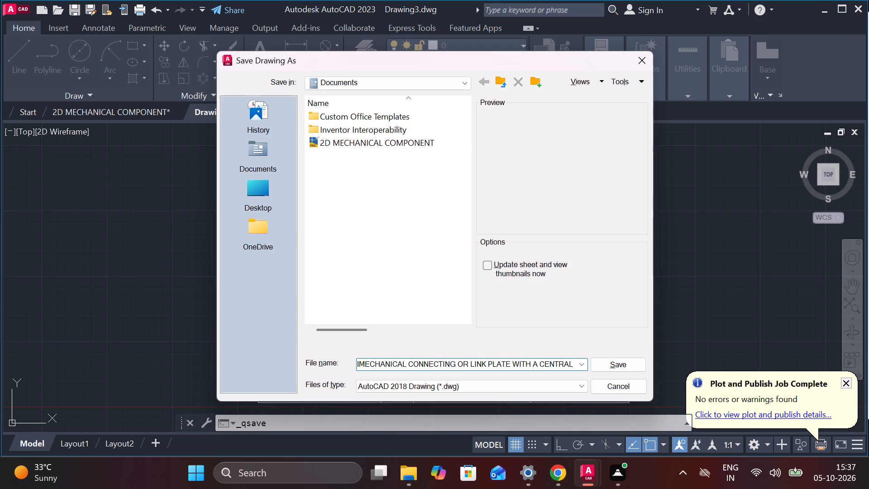
{"action": "type", "text": "CIRCULAR HU"}
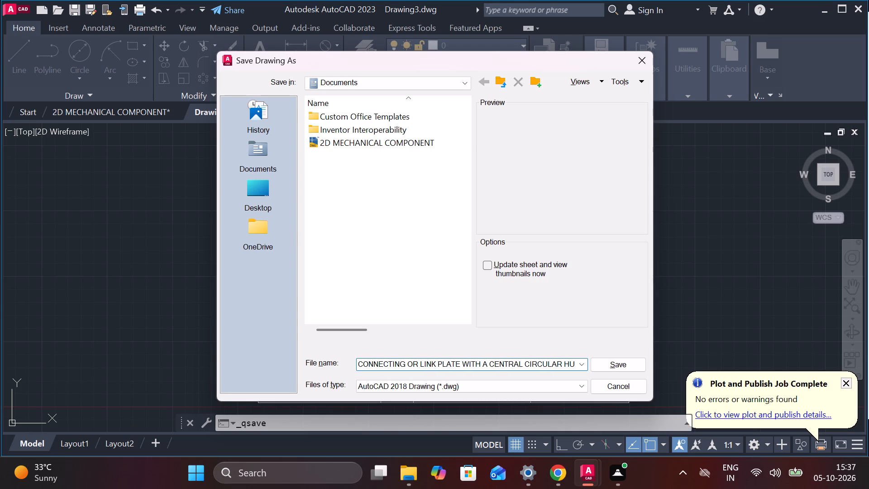
{"action": "key", "text": "b"}
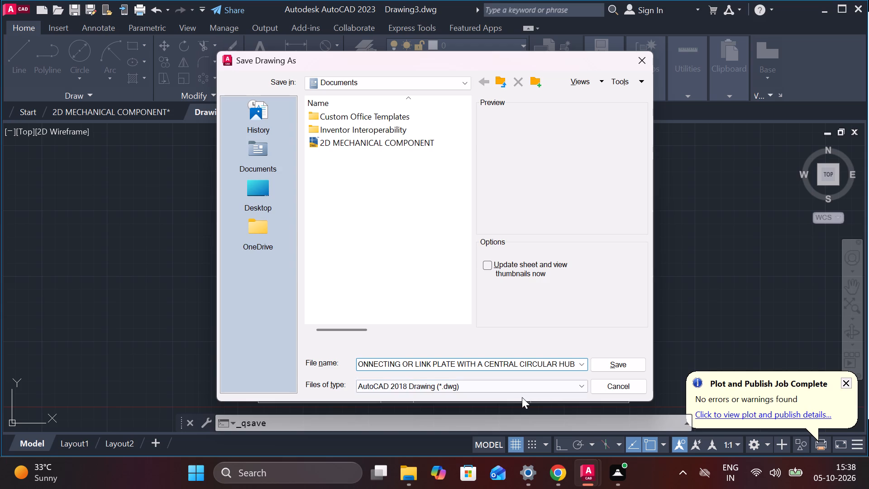
{"action": "left_click", "coordinate": [620, 360]}
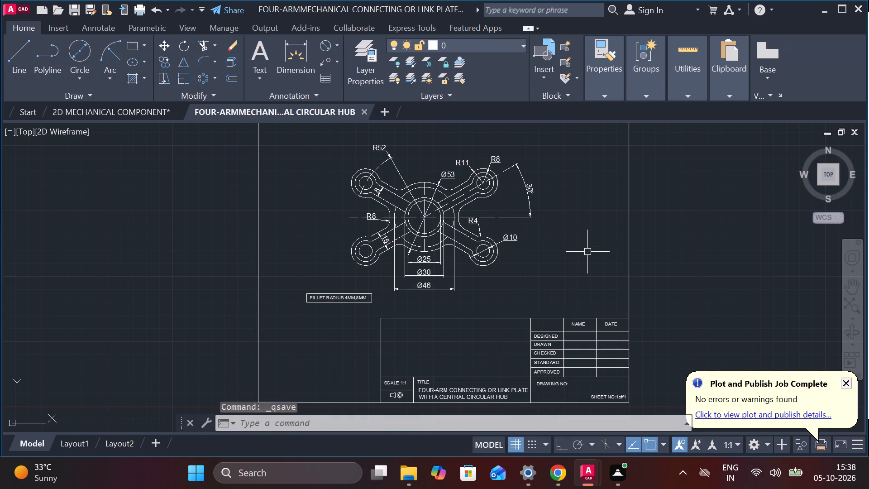
Save the drawing again under its current name.
{"action": "type", "text": "LOG"}
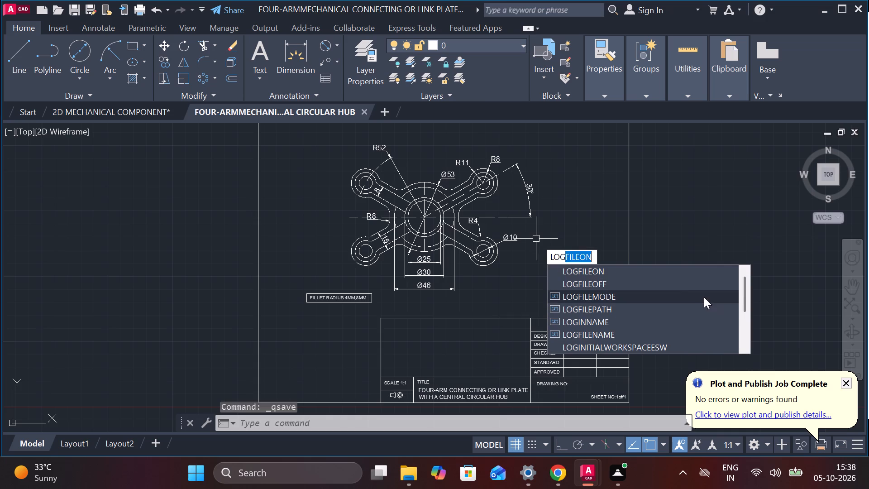
{"action": "left_click", "coordinate": [580, 288]}
{"action": "key", "text": "ctrl+s"}
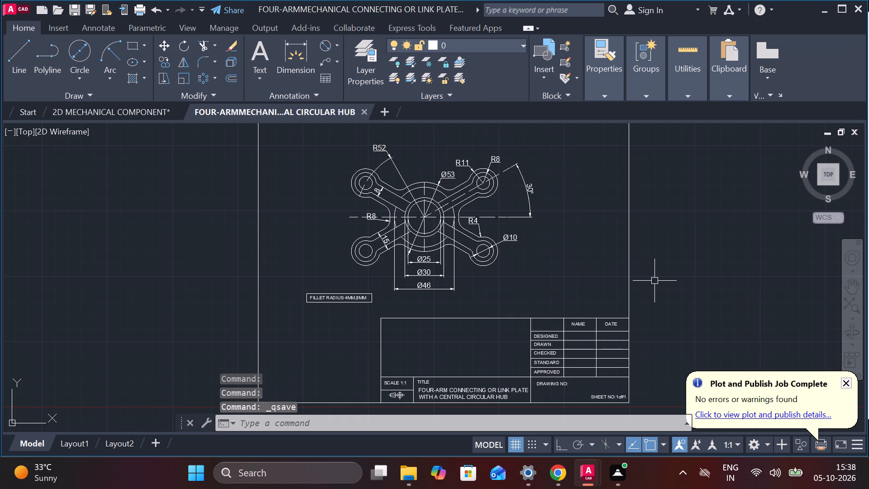
Set up a plot of the drawing with the DWG To PDF.pc3 plotter and landscape orientation.
{"action": "type", "text": "PLO"}
{"action": "key", "text": "t"}
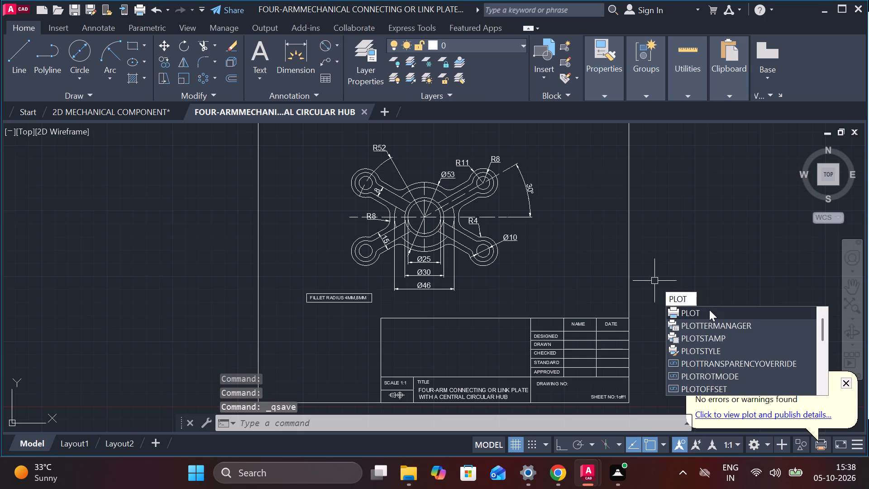
{"action": "left_click", "coordinate": [709, 310]}
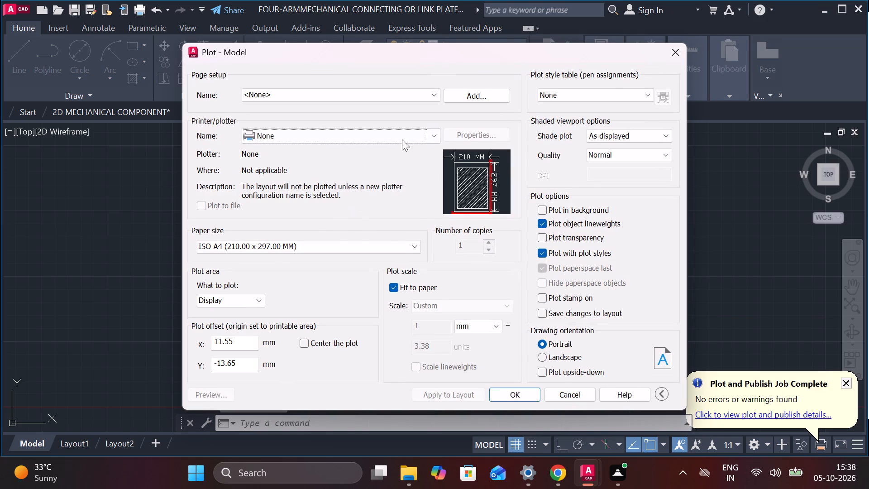
{"action": "left_click", "coordinate": [402, 139]}
{"action": "left_click", "coordinate": [309, 275]}
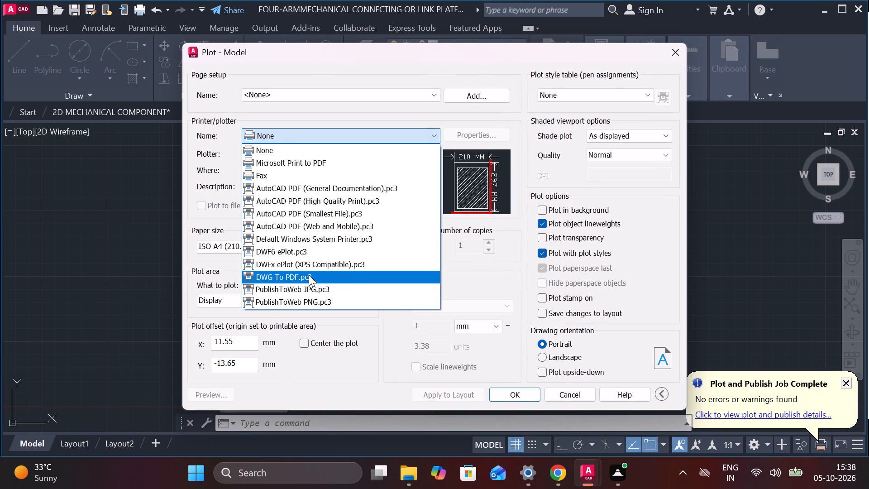
{"action": "left_click", "coordinate": [541, 357]}
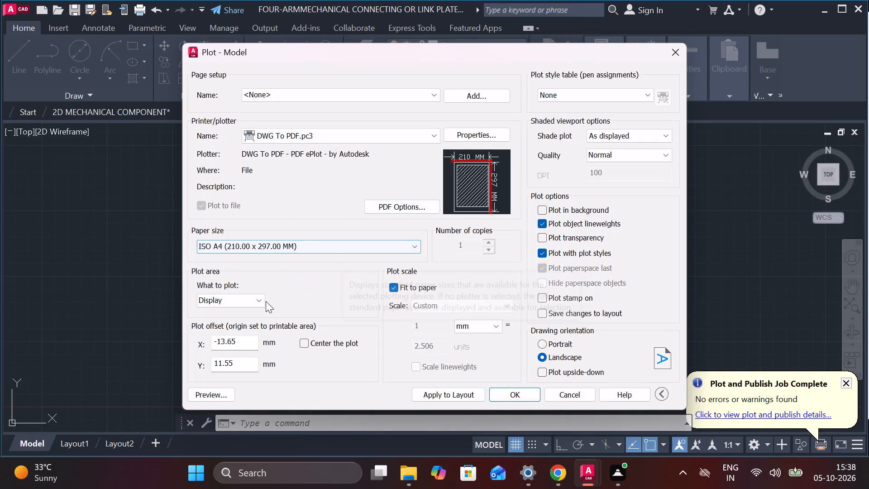
Set the plot area to a window spanning the sheet border from its upper-left to its lower-right corner.
{"action": "left_click", "coordinate": [261, 304]}
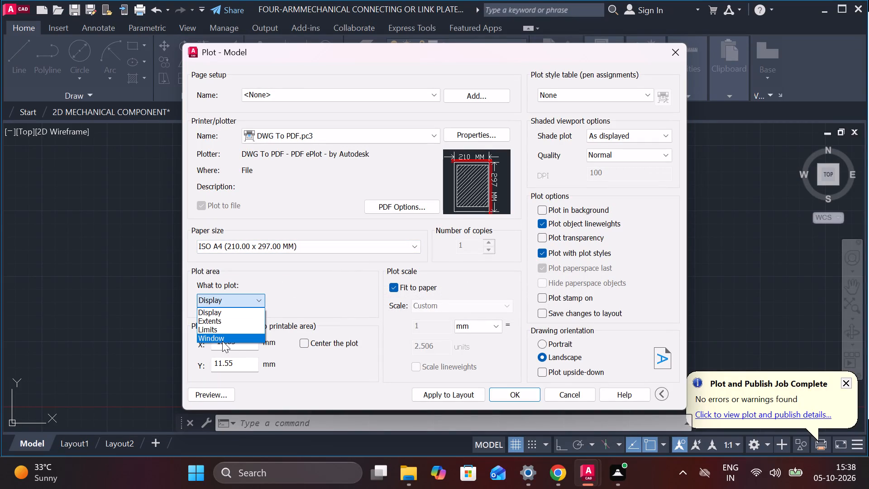
{"action": "left_click", "coordinate": [222, 341]}
{"action": "scroll", "coordinate": [348, 326], "scroll_direction": "down", "scroll_amount": 2}
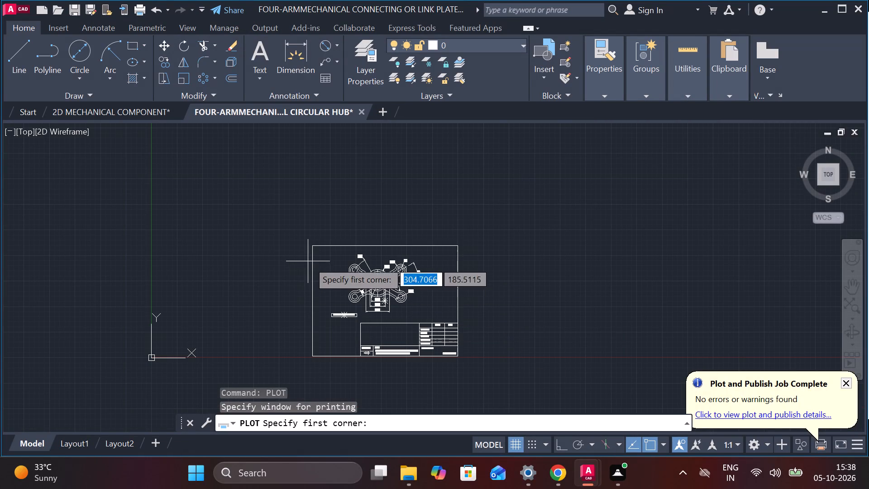
{"action": "left_click", "coordinate": [312, 250]}
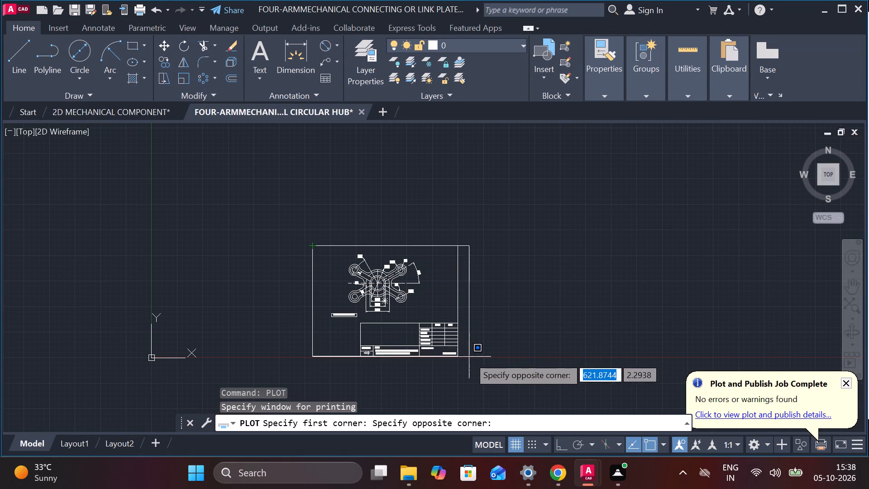
{"action": "scroll", "coordinate": [469, 357], "scroll_direction": "up", "scroll_amount": 2}
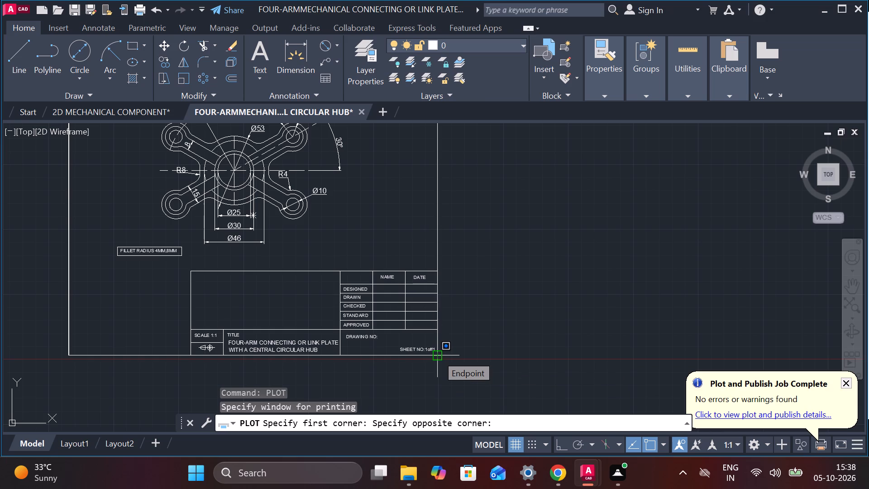
{"action": "left_click", "coordinate": [437, 355]}
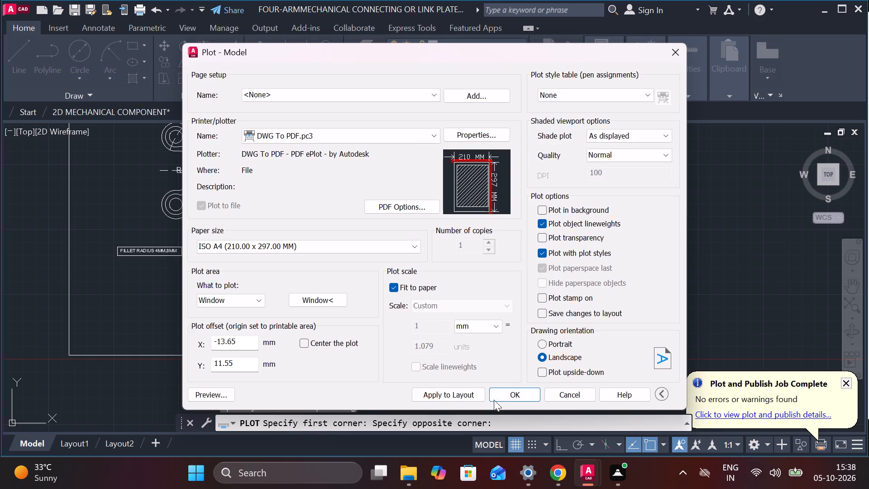
Plot the sheet to a PDF in Documents, keeping the proposed file name.
{"action": "left_click", "coordinate": [501, 397]}
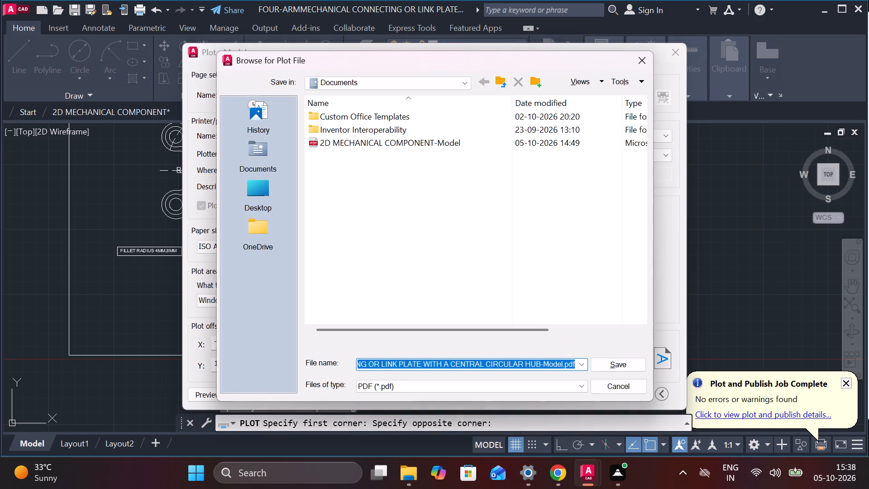
{"action": "left_click", "coordinate": [620, 368]}
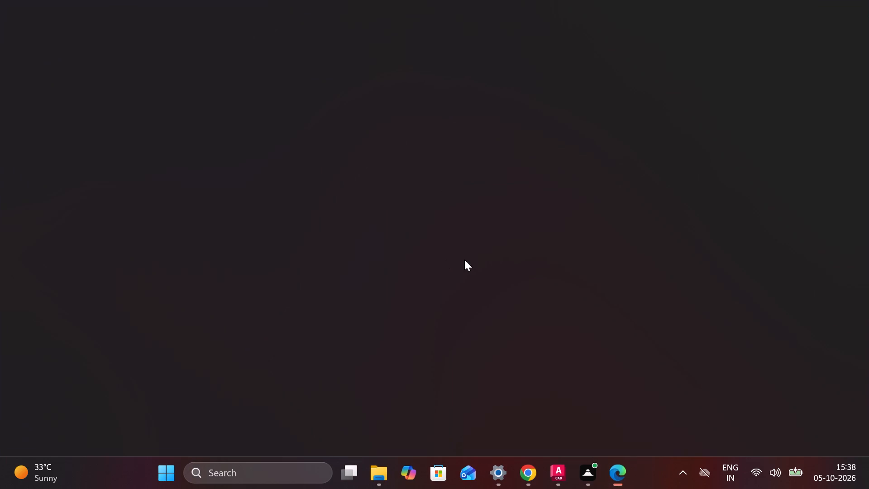
Examine the plotted PDF in Microsoft Edge, from the component to the title block, and return to AutoCAD.
{"action": "scroll", "coordinate": [462, 259], "scroll_direction": "down", "scroll_amount": 3}
{"action": "scroll", "coordinate": [492, 278], "scroll_direction": "up", "scroll_amount": 7}
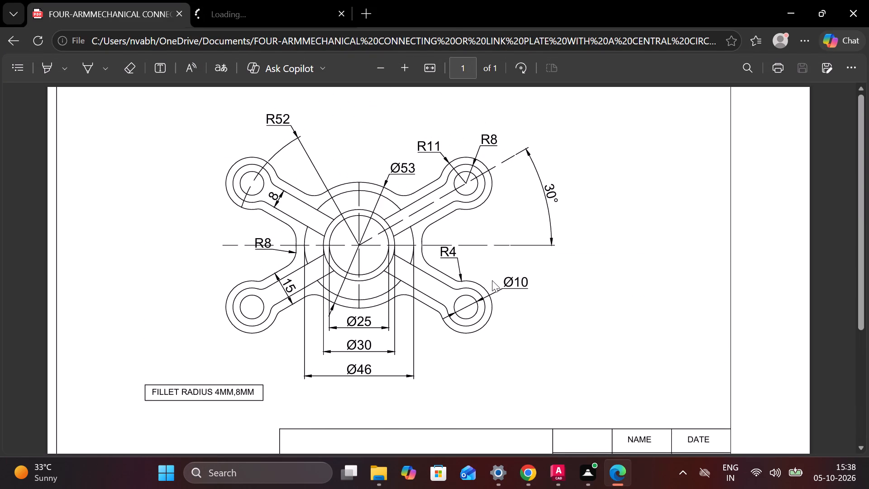
{"action": "scroll", "coordinate": [492, 280], "scroll_direction": "up", "scroll_amount": 5}
{"action": "scroll", "coordinate": [492, 281], "scroll_direction": "down", "scroll_amount": 5}
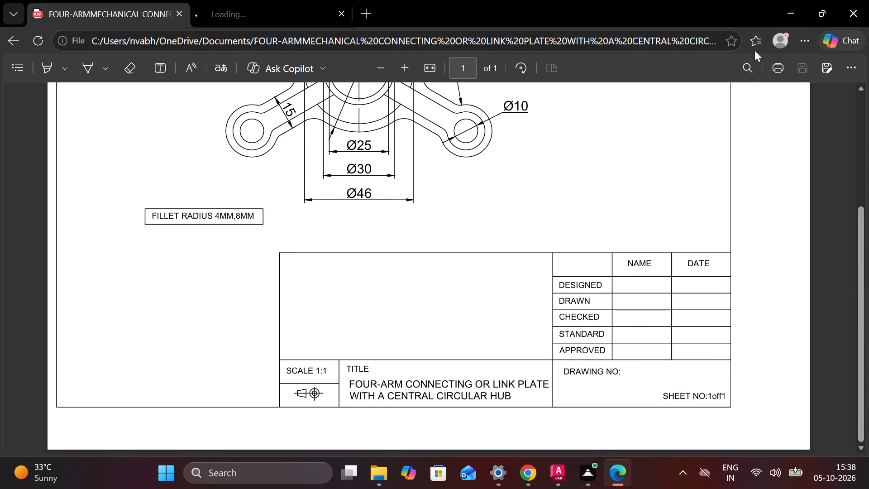
{"action": "left_click", "coordinate": [788, 10]}
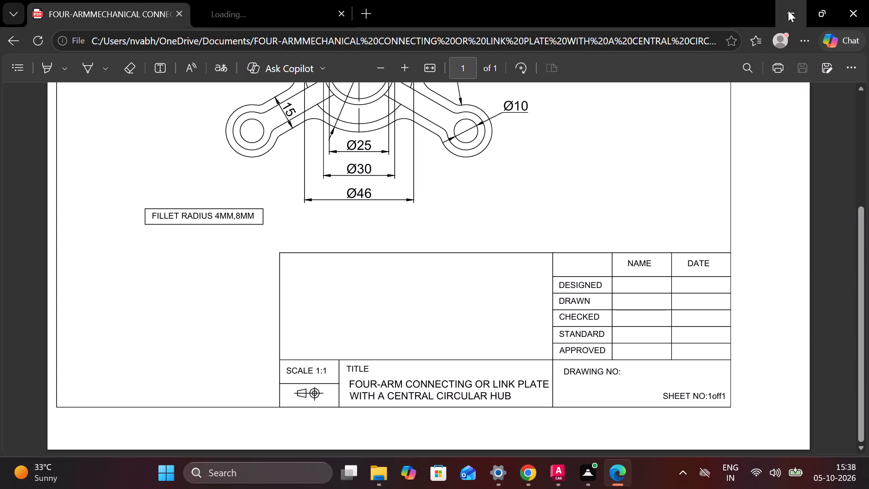
Start another plot of the drawing with the DWG To PDF.pc3 plotter and landscape orientation.
{"action": "type", "text": "PLOT"}
{"action": "left_click", "coordinate": [643, 307]}
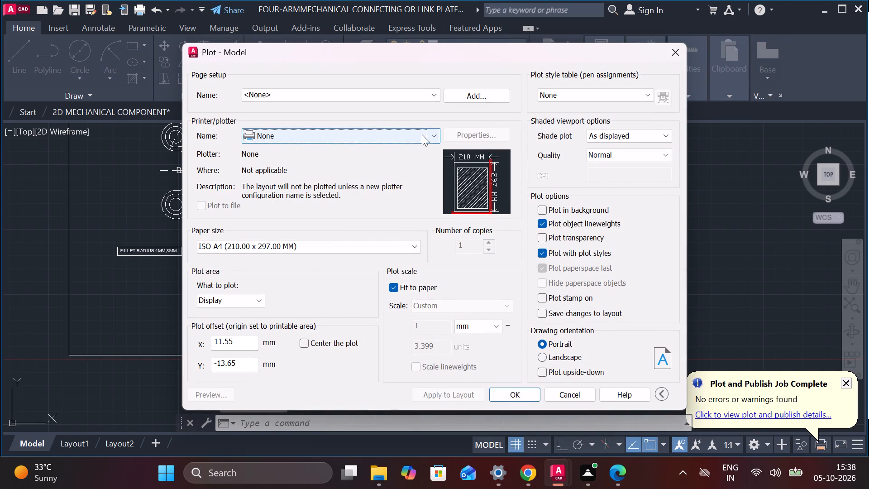
{"action": "left_click", "coordinate": [429, 133]}
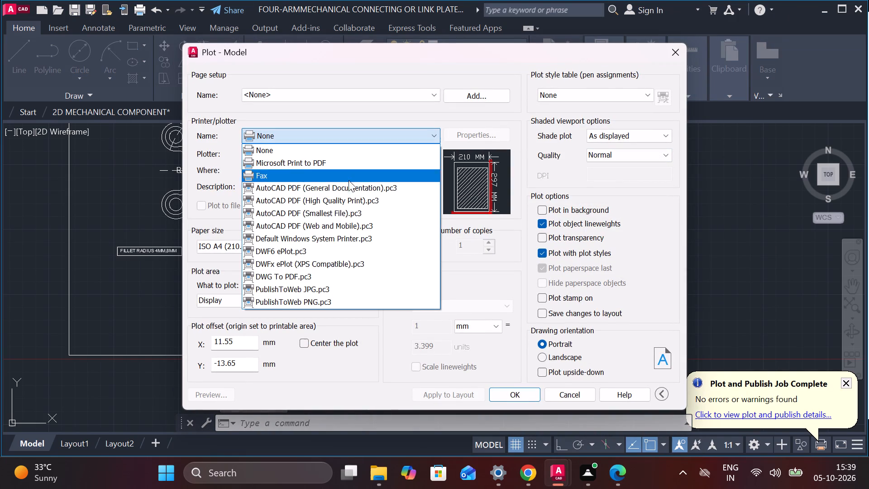
{"action": "left_click", "coordinate": [309, 275]}
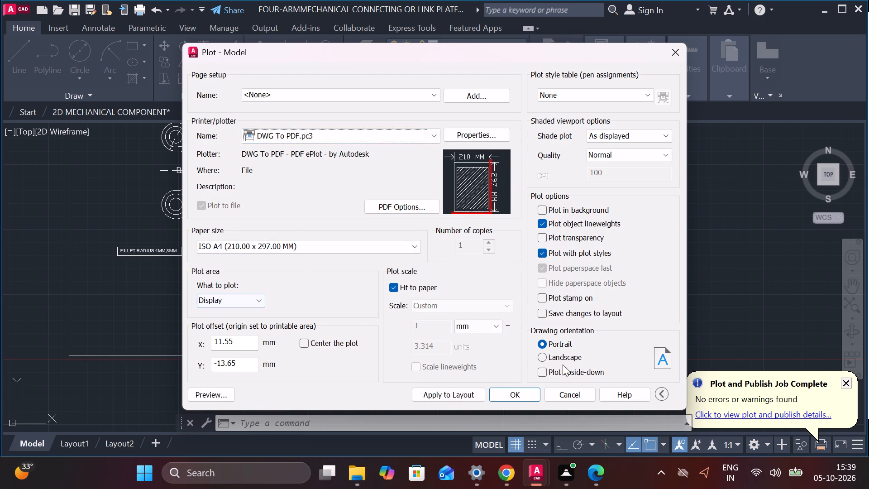
{"action": "left_click", "coordinate": [538, 358]}
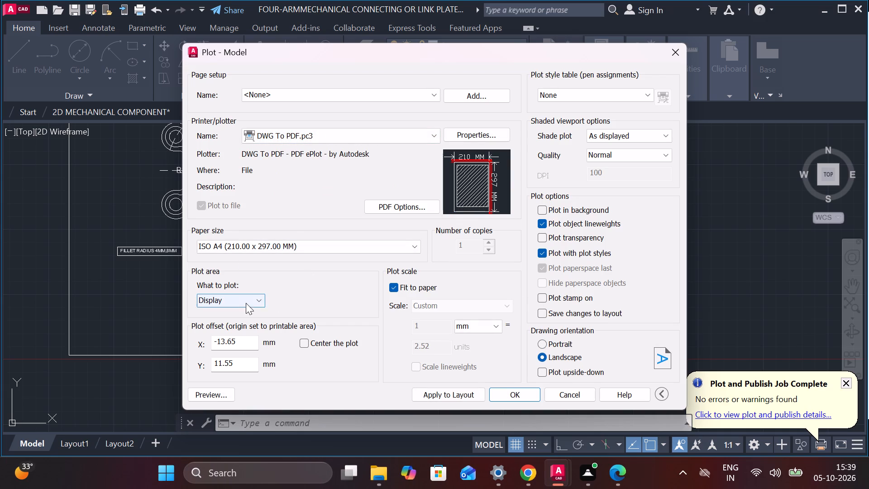
Set the plot area to a window from just outside the sheet border's upper-left corner to just outside its lower-right corner.
{"action": "left_click", "coordinate": [246, 303]}
{"action": "left_click", "coordinate": [247, 334]}
{"action": "scroll", "coordinate": [336, 274], "scroll_direction": "down", "scroll_amount": 3}
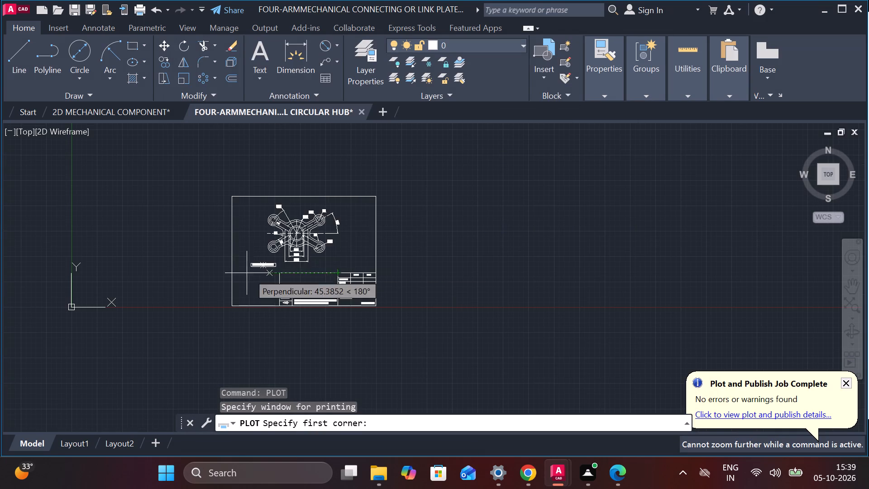
{"action": "left_click", "coordinate": [228, 176]}
{"action": "scroll", "coordinate": [381, 310], "scroll_direction": "up", "scroll_amount": 2}
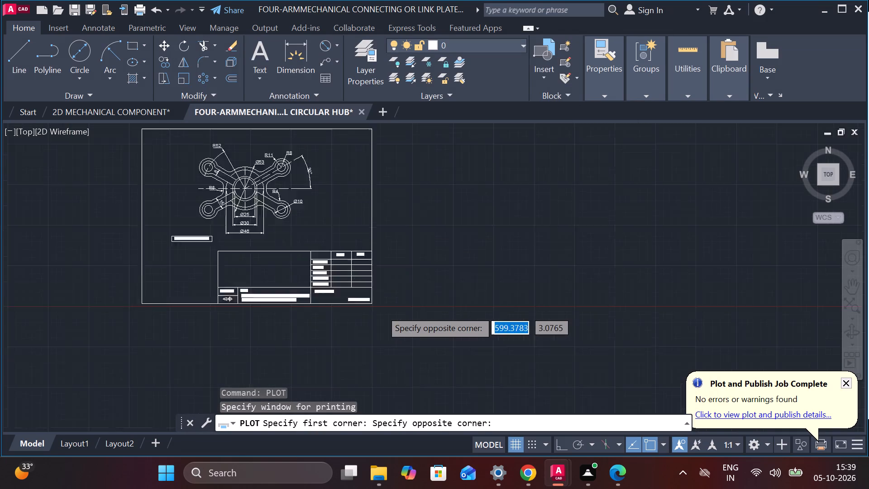
{"action": "scroll", "coordinate": [381, 310], "scroll_direction": "up", "scroll_amount": 1}
{"action": "left_click", "coordinate": [355, 299]}
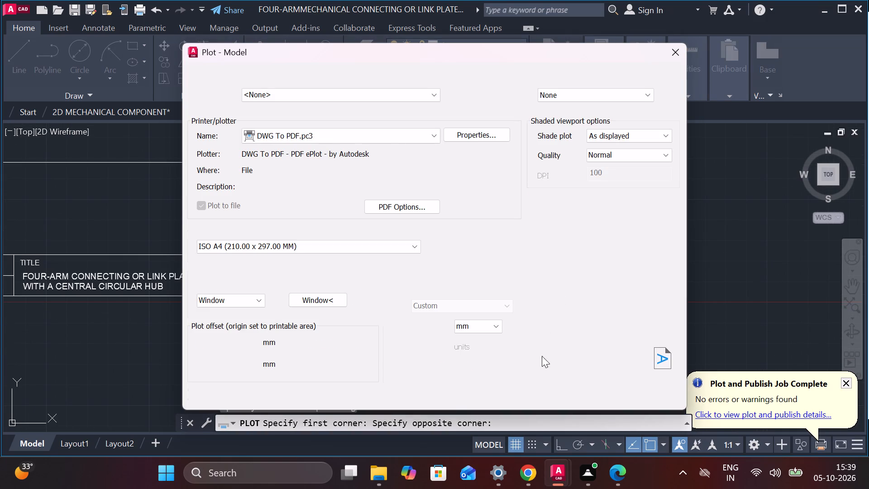
Plot the sheet to a PDF in Documents under the proposed file name, replacing the earlier plot.
{"action": "left_click", "coordinate": [525, 391]}
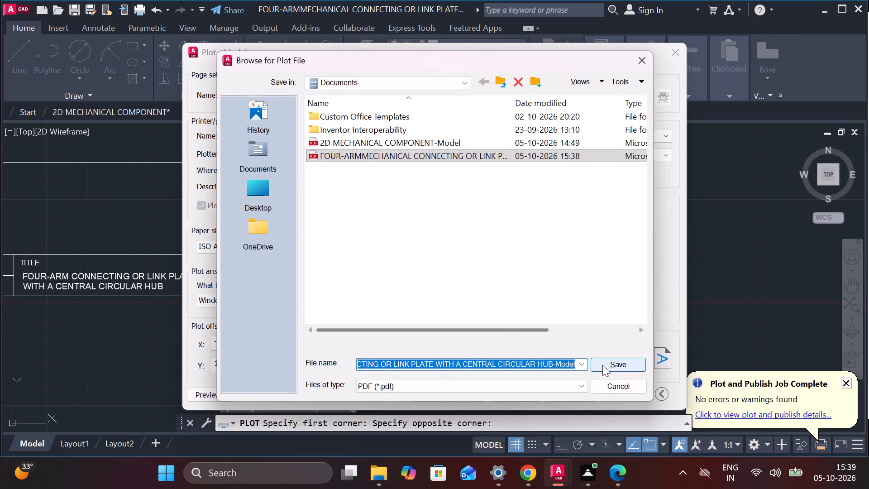
{"action": "left_click", "coordinate": [602, 365]}
{"action": "left_click", "coordinate": [485, 258]}
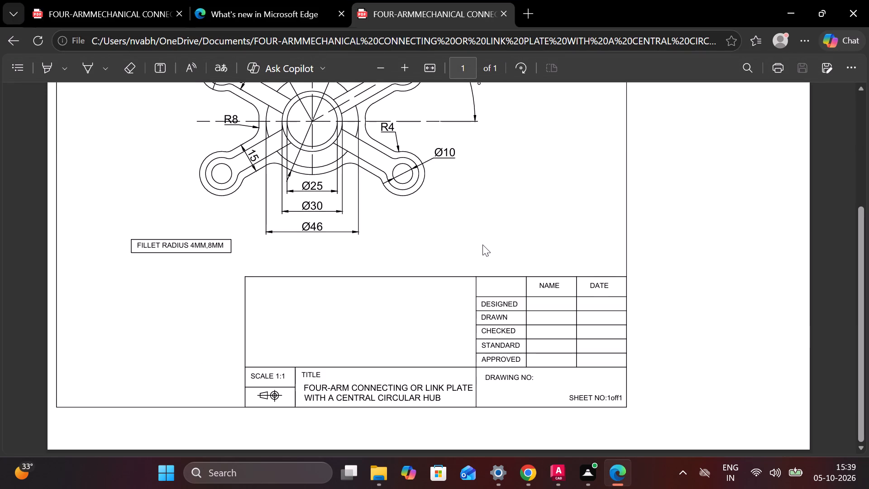
Examine the new PDF in Microsoft Edge, from the component to the title block, and return to AutoCAD.
{"action": "scroll", "coordinate": [482, 244], "scroll_direction": "up", "scroll_amount": 5}
{"action": "scroll", "coordinate": [482, 244], "scroll_direction": "down", "scroll_amount": 4}
{"action": "left_click", "coordinate": [790, 15]}
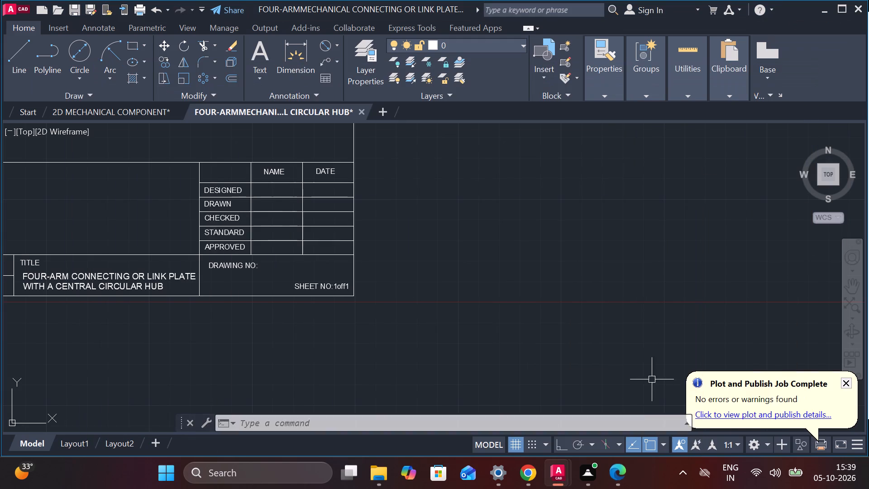